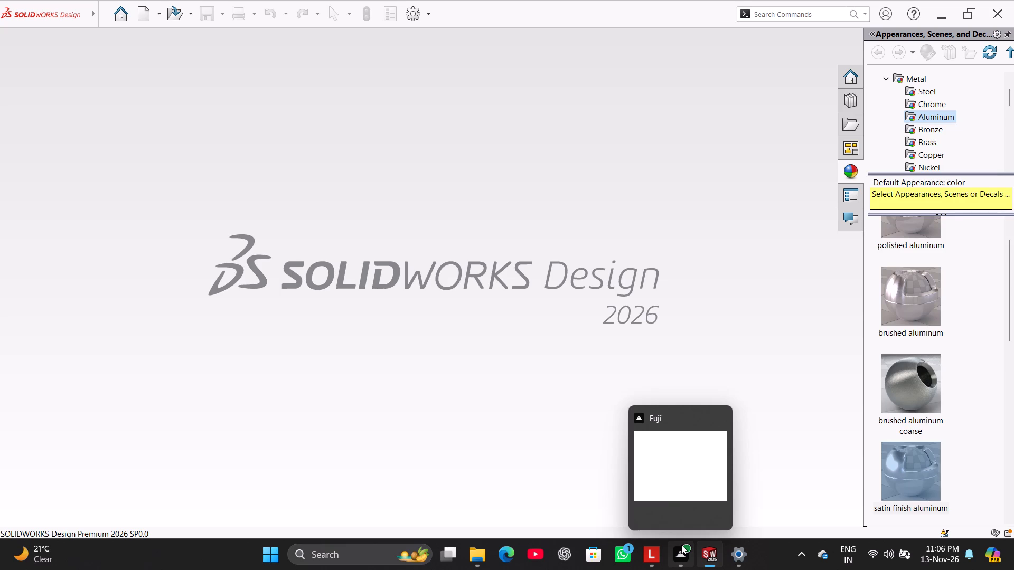
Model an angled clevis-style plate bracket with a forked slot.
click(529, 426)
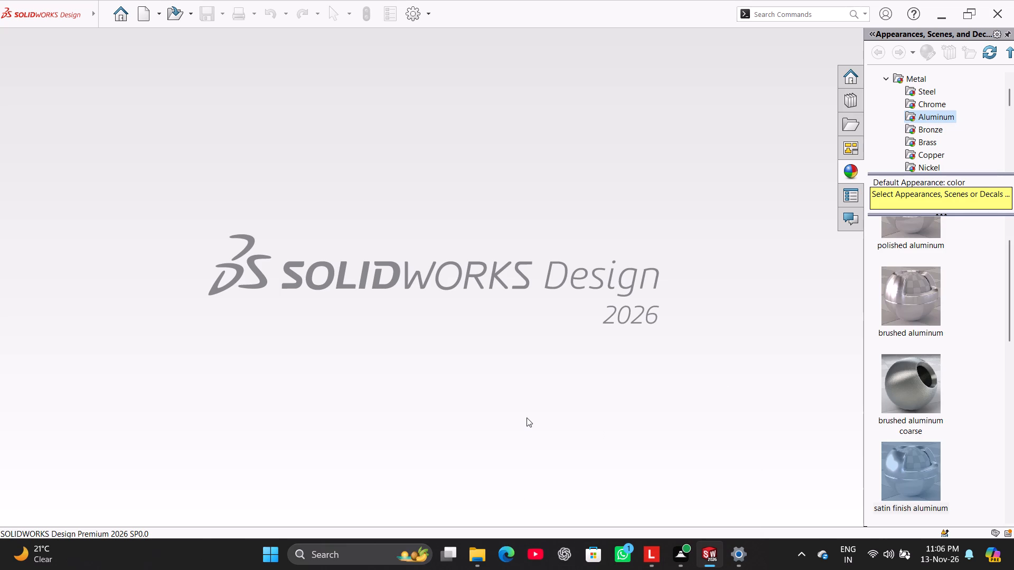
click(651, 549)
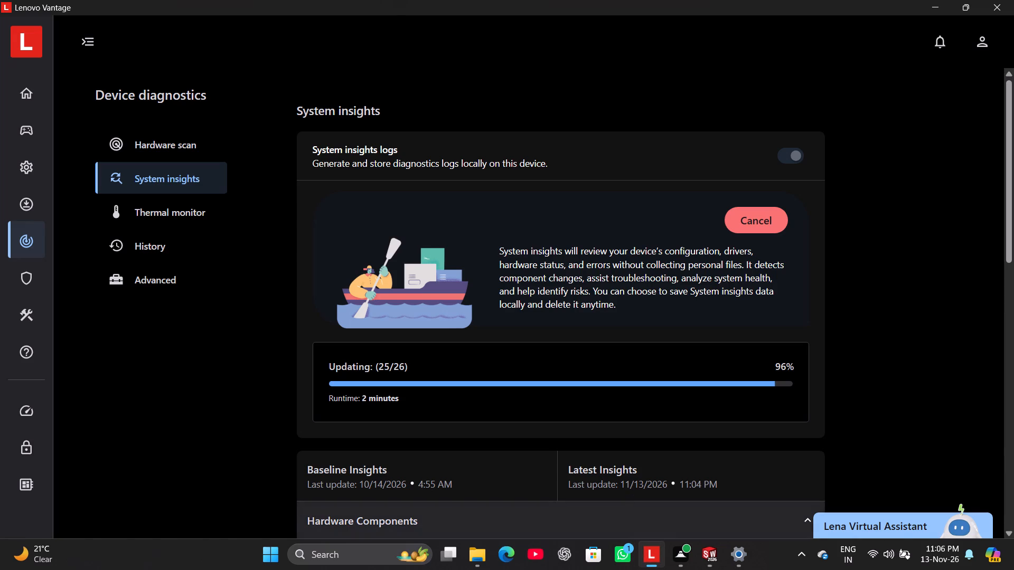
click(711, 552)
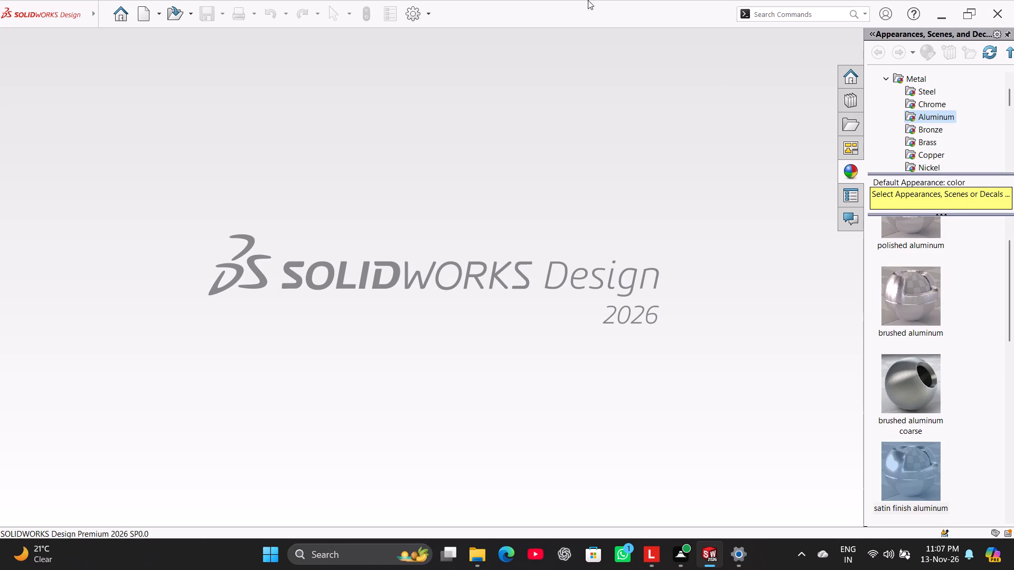
Create a new part document and open a sketch on the Right Plane.
click(140, 11)
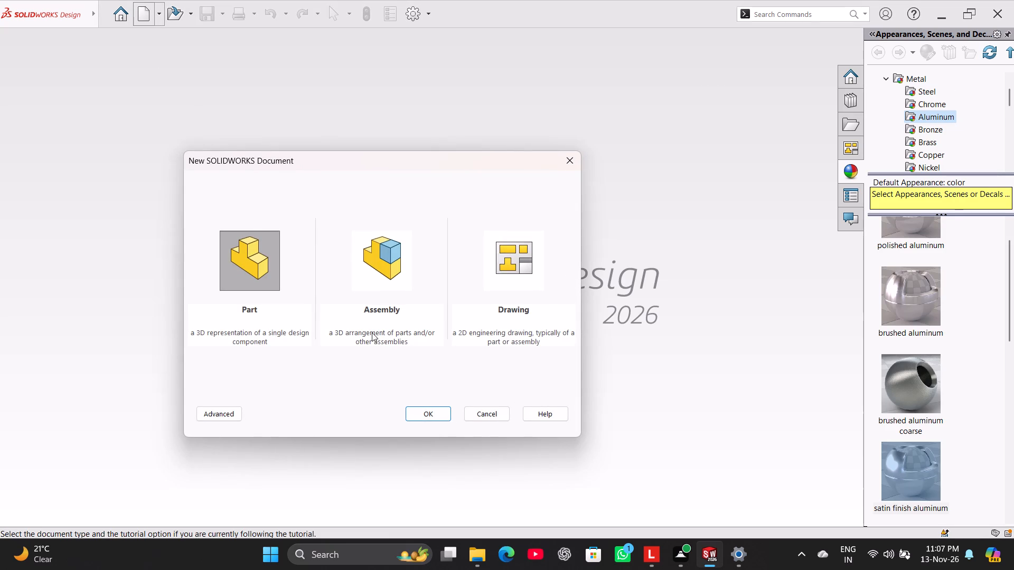
click(429, 414)
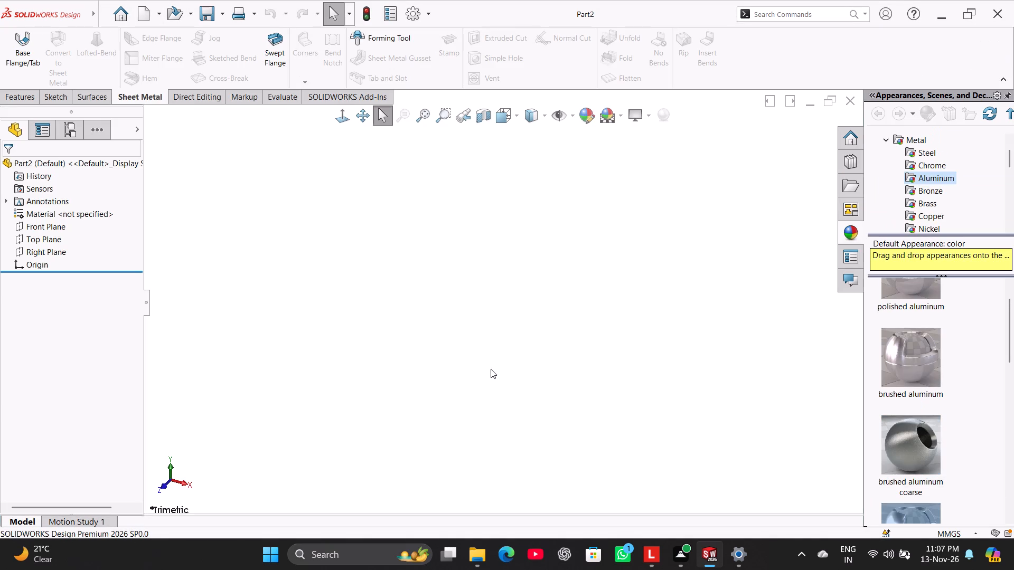
click(56, 99)
click(15, 56)
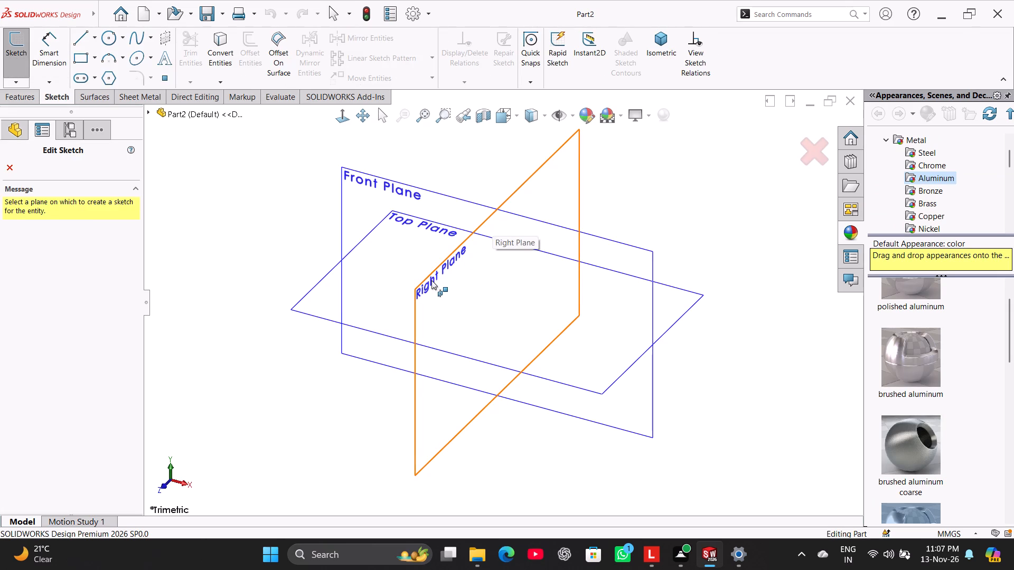
click(431, 280)
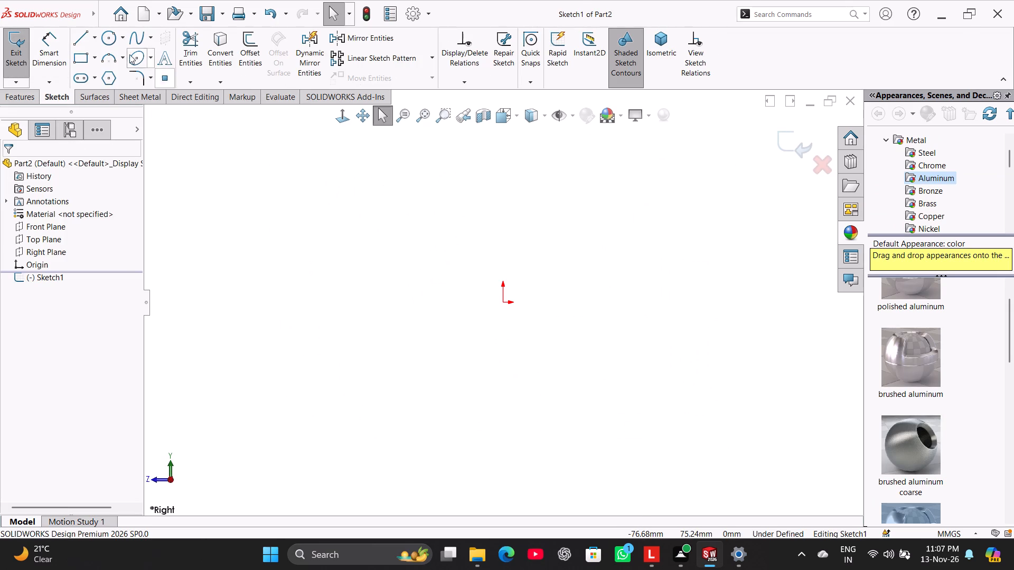
Sketch a circle centred on the origin and dimension its diameter as 20 mm.
click(106, 37)
click(503, 302)
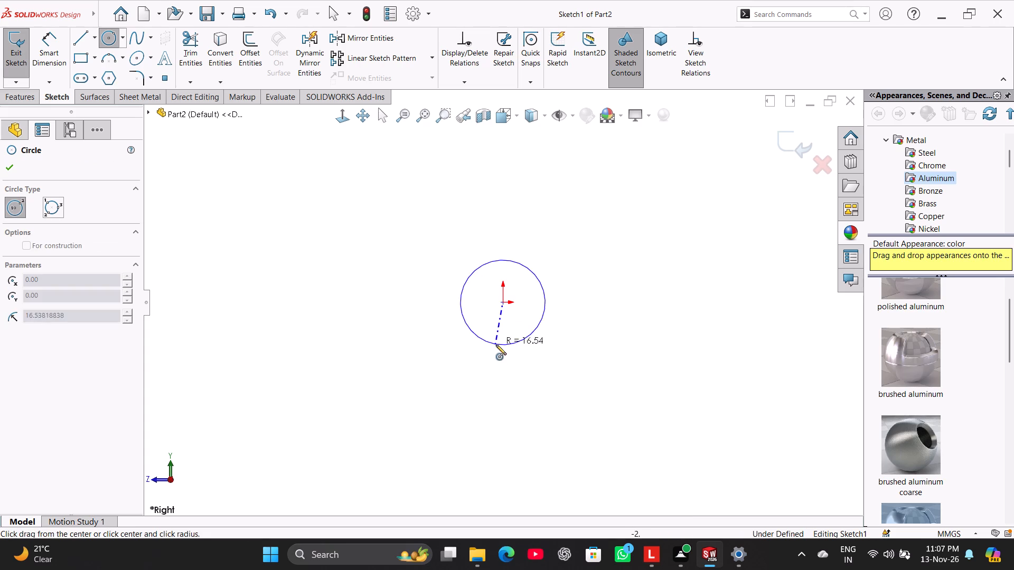
click(498, 348)
click(40, 41)
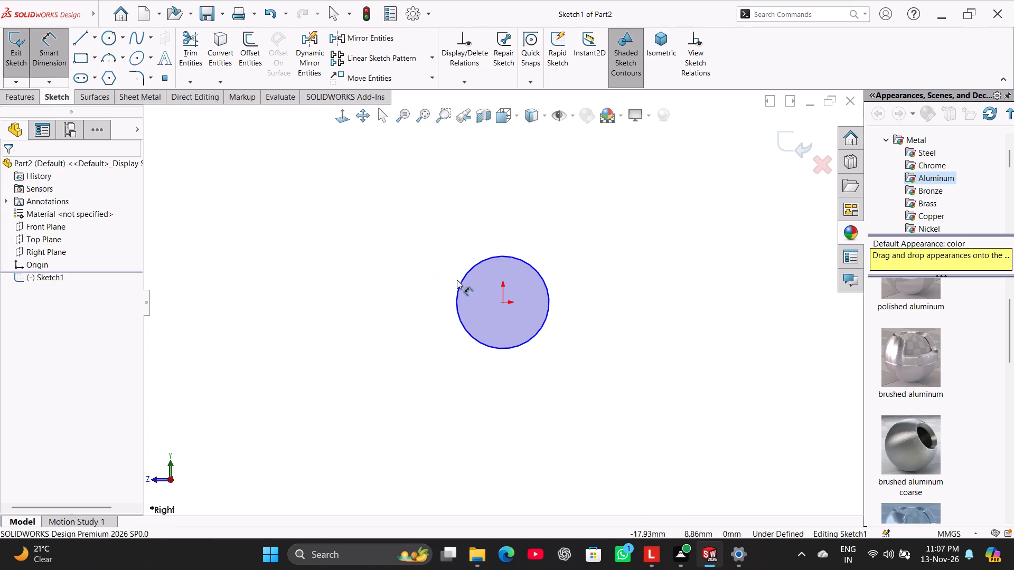
click(461, 282)
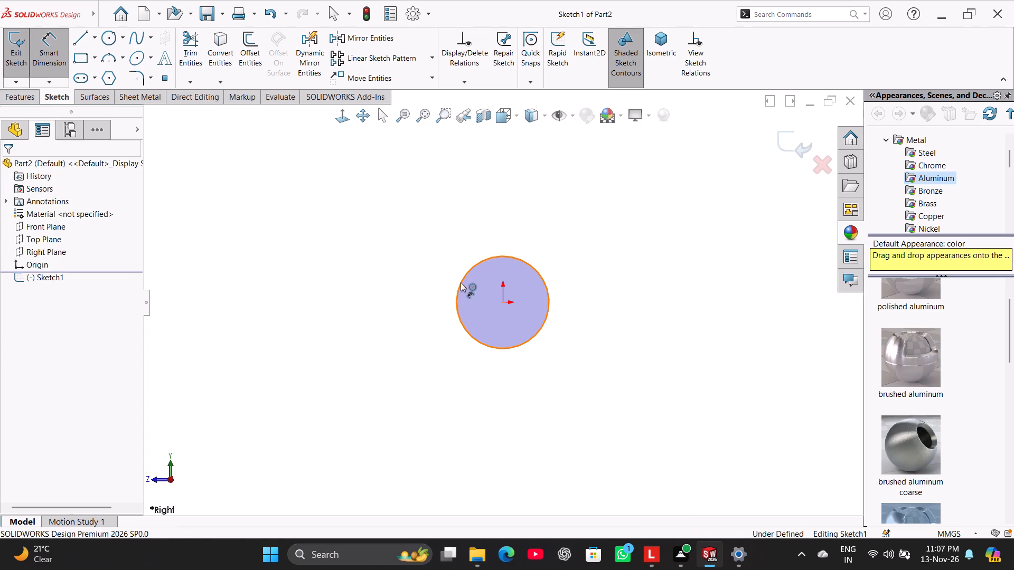
click(437, 387)
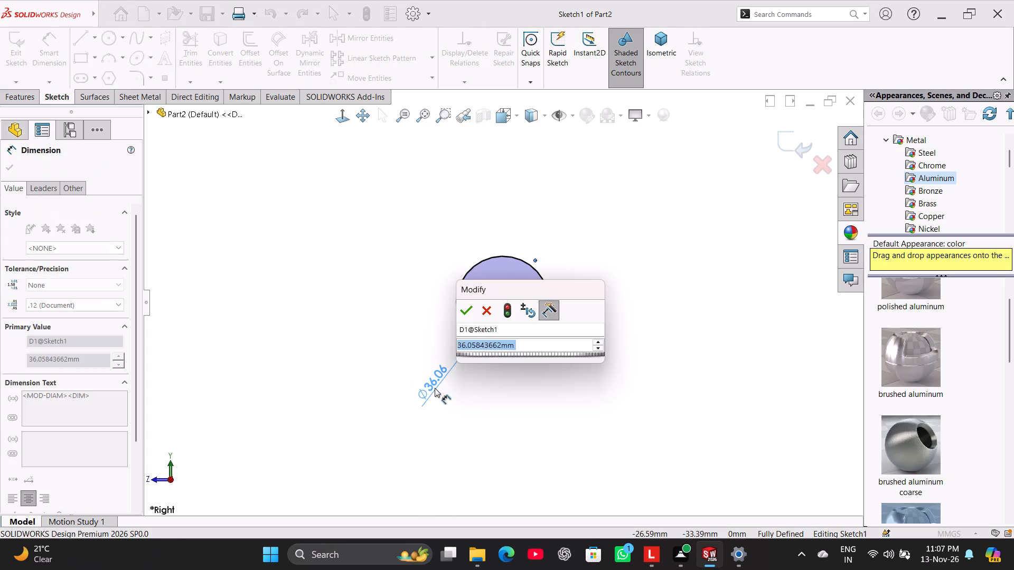
text(20)
key(Return)
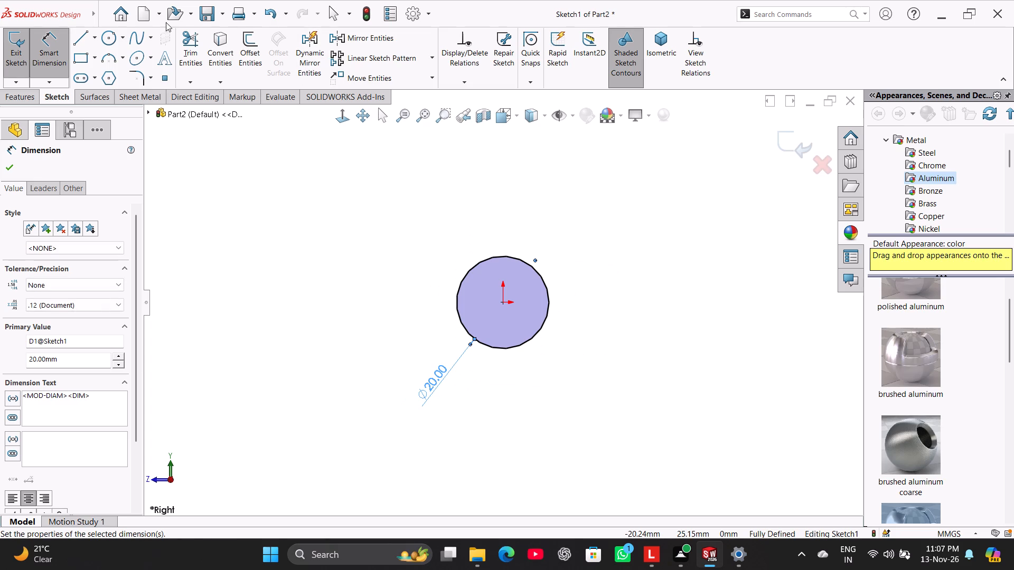
Sketch a second circle around the first, centred on the origin, and dimension its diameter as 50 mm.
click(103, 39)
click(504, 303)
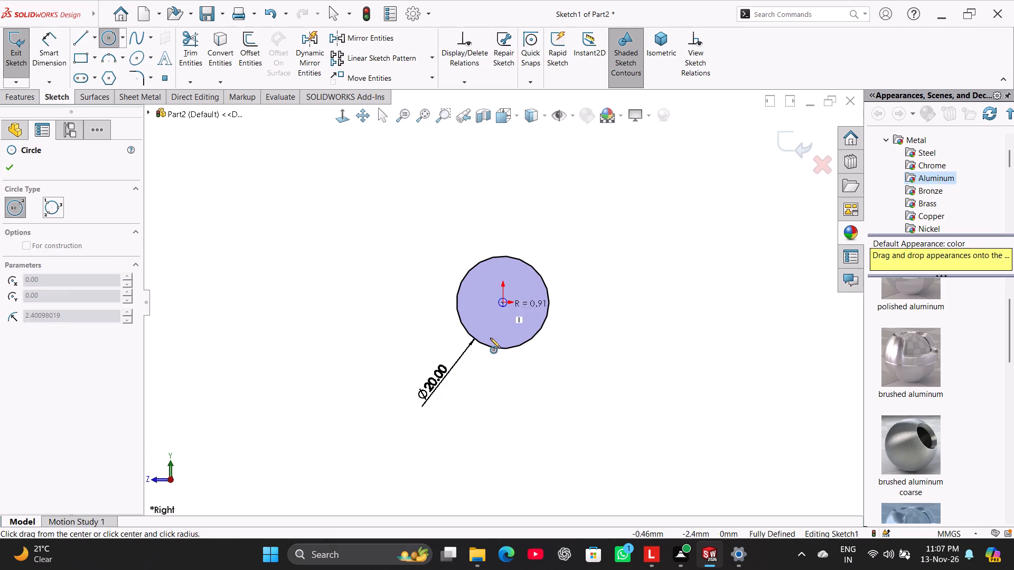
click(478, 387)
click(56, 36)
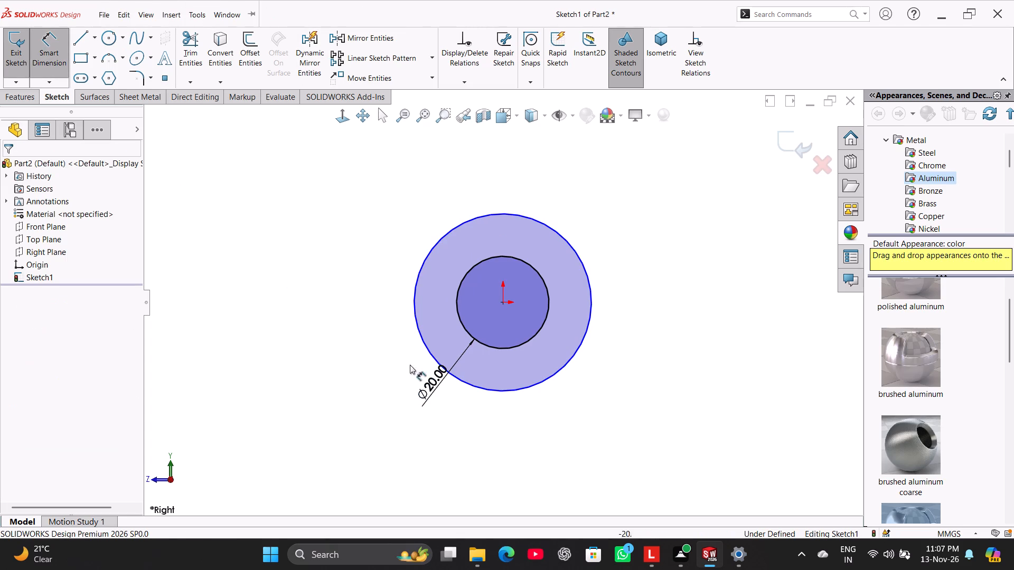
click(477, 388)
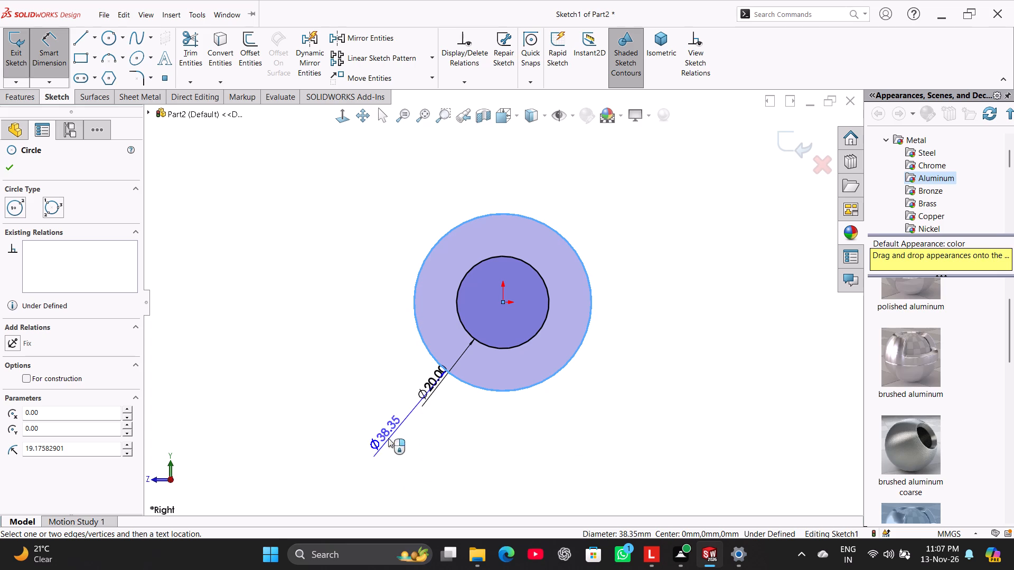
click(355, 414)
text(50)
key(Return)
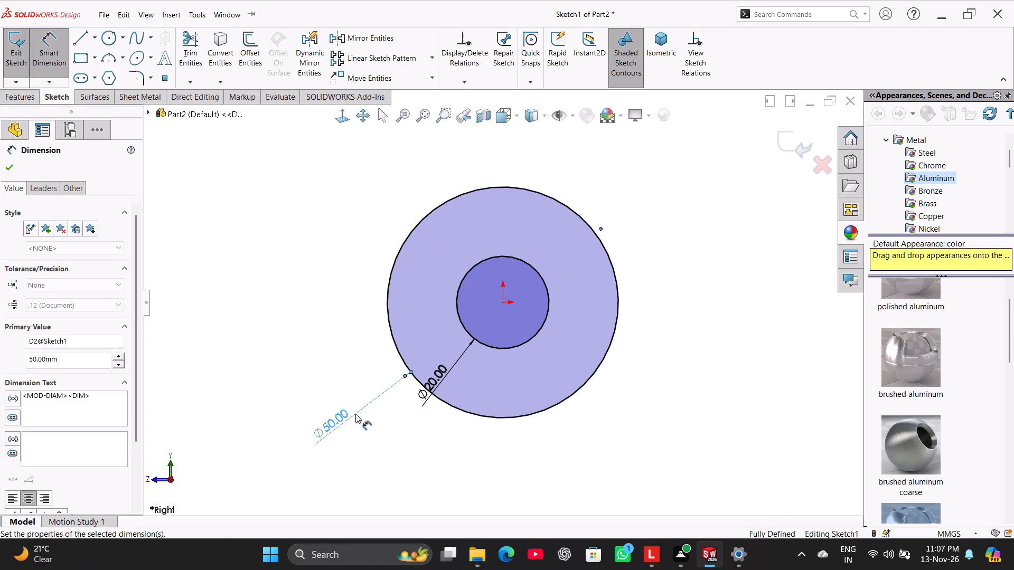
right_click(323, 295)
click(365, 327)
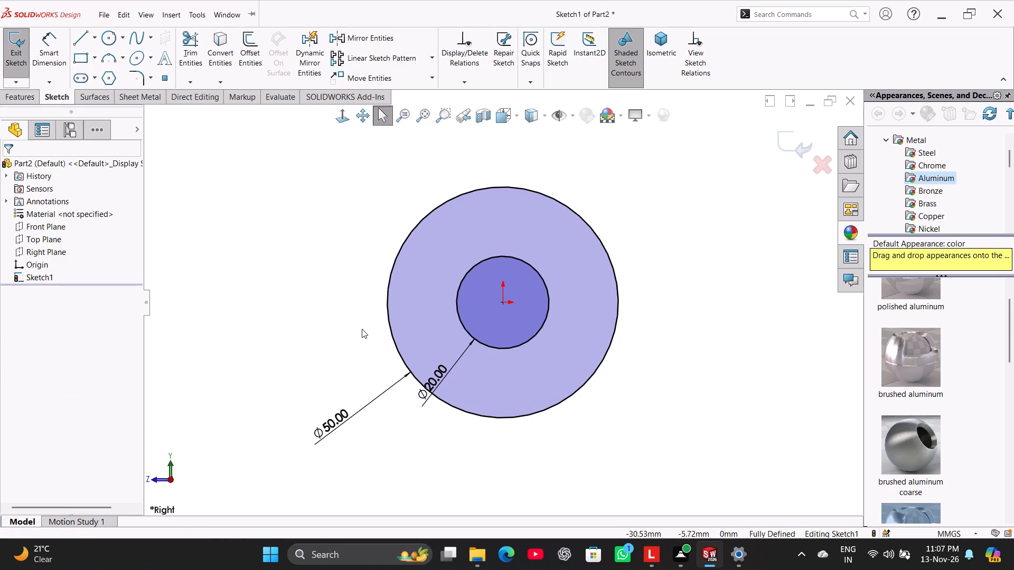
Sketch a line about 68 mm up from the 50 mm circle, continued by a tip arc about R12 and a concave arc about R49.
scroll(583, 218, up, 2)
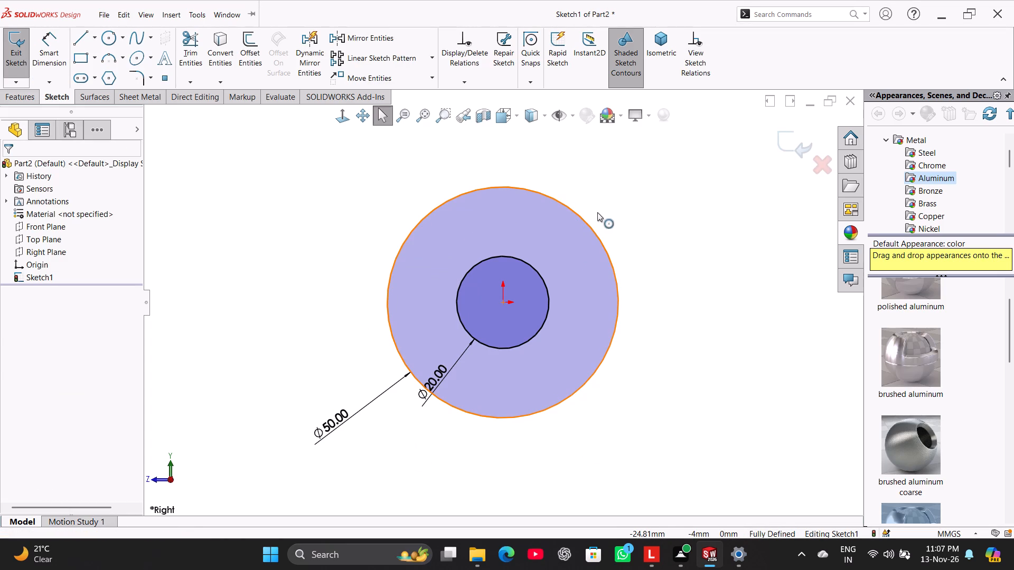
scroll(586, 226, up, 2)
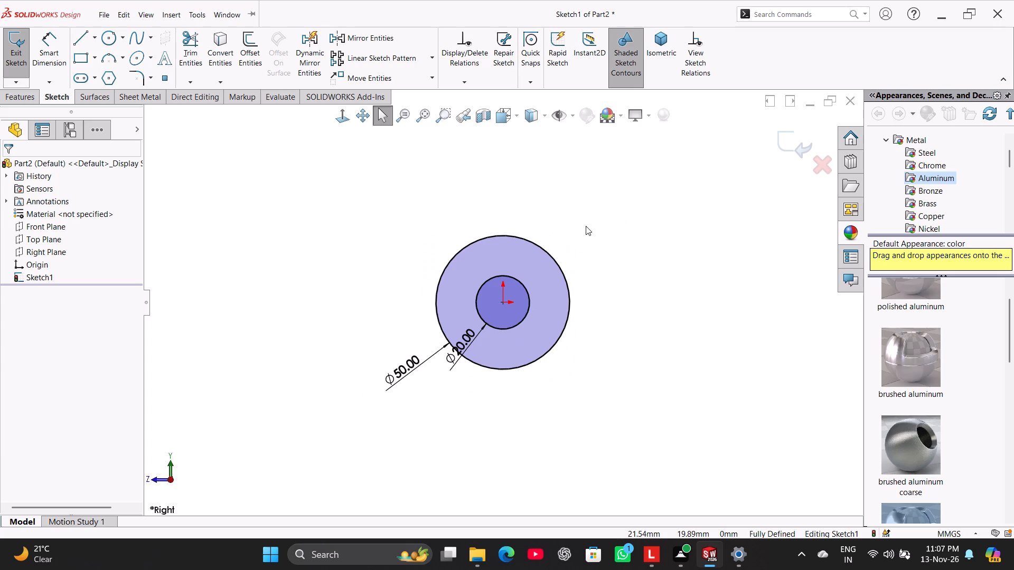
scroll(586, 226, up, 1)
scroll(554, 206, down, 1)
click(74, 40)
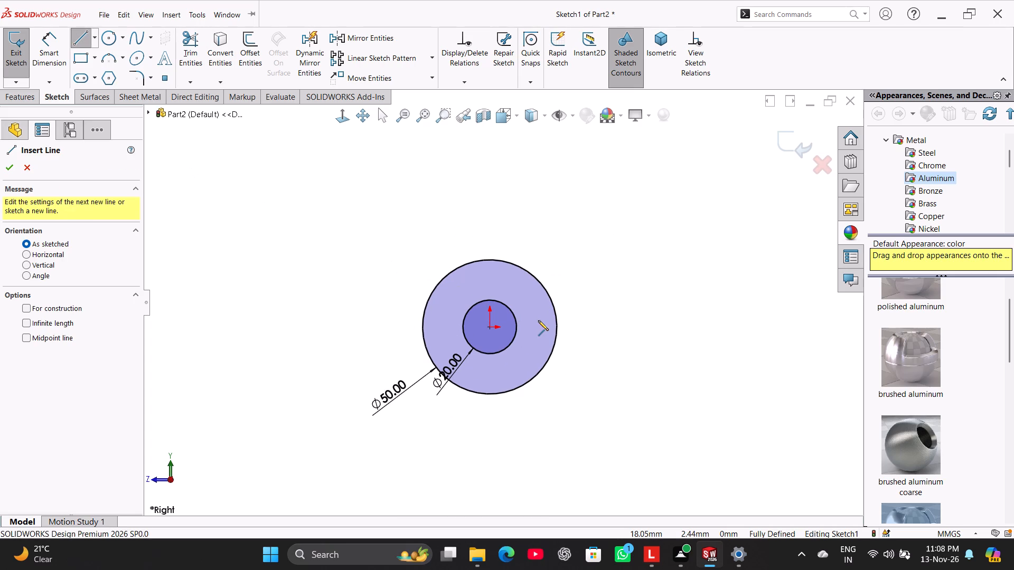
click(424, 341)
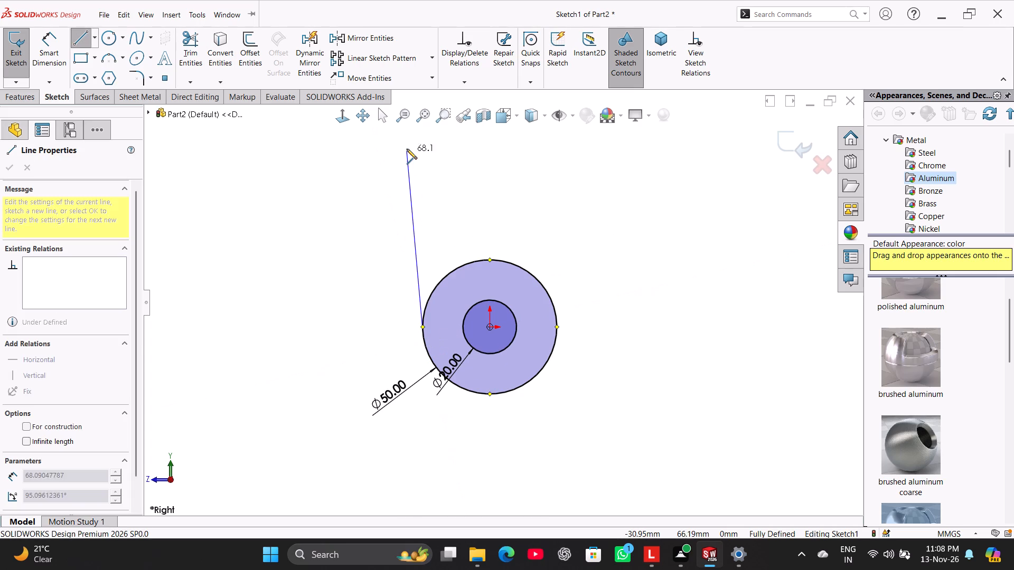
click(407, 152)
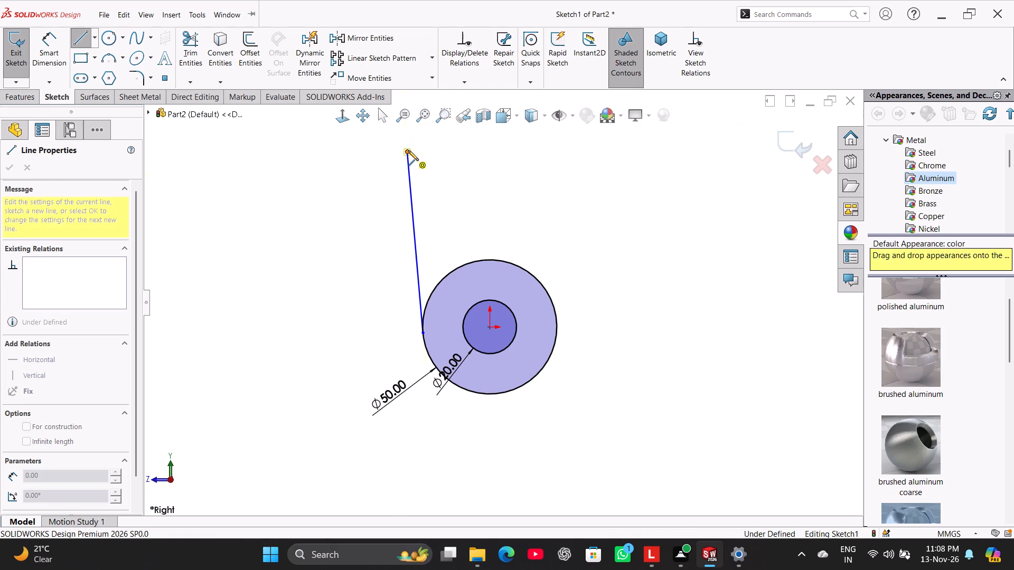
click(468, 138)
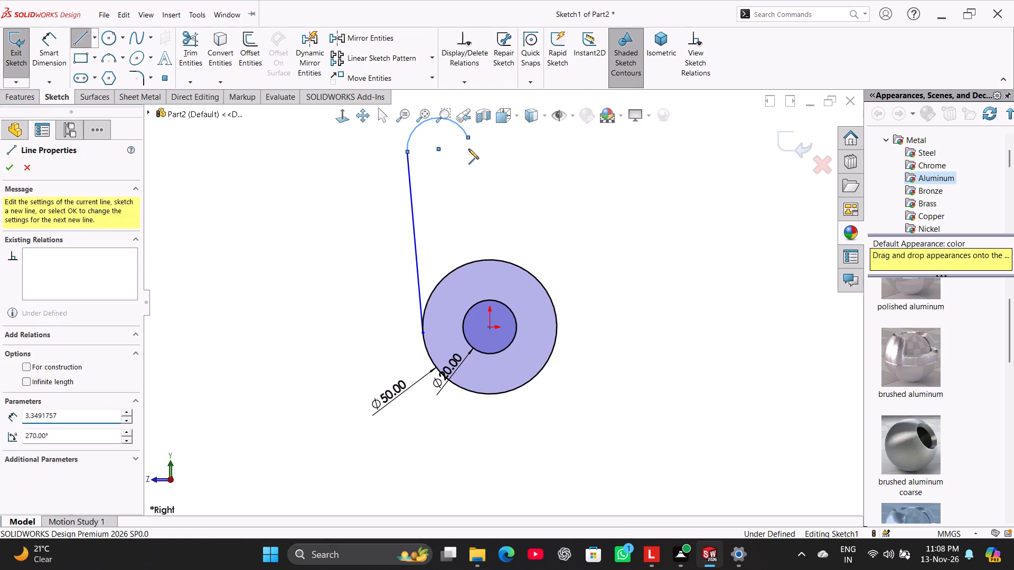
click(618, 219)
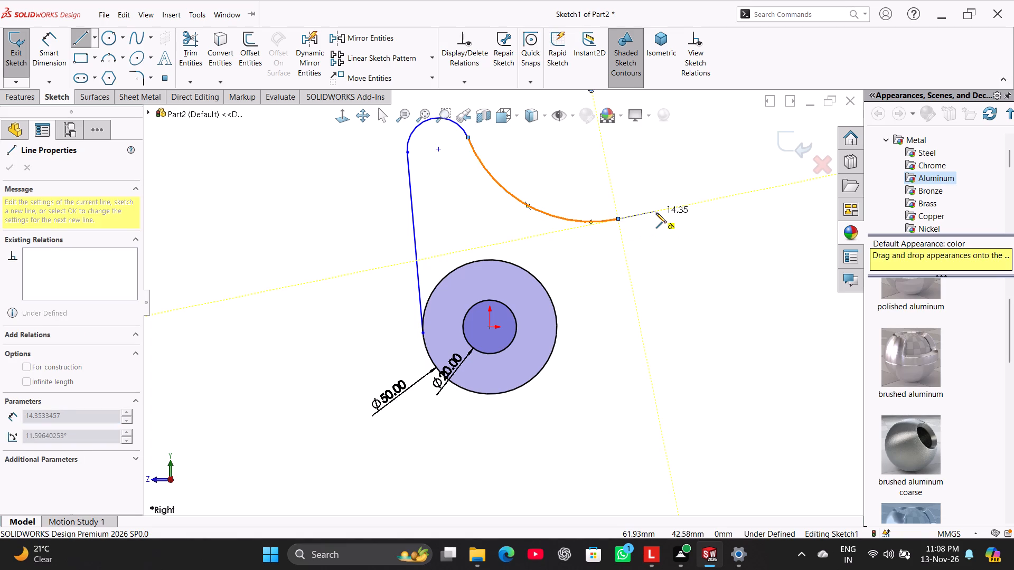
Continue the outline with a tangent line about 14 mm long, a steep downward line and a sloping line ending on the 50 mm circle.
click(656, 213)
click(679, 305)
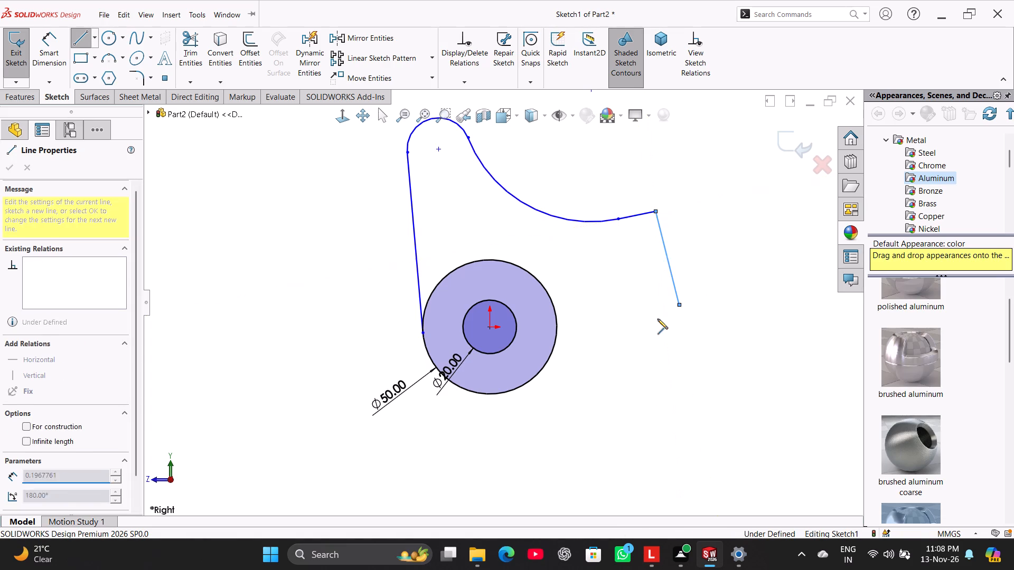
click(514, 388)
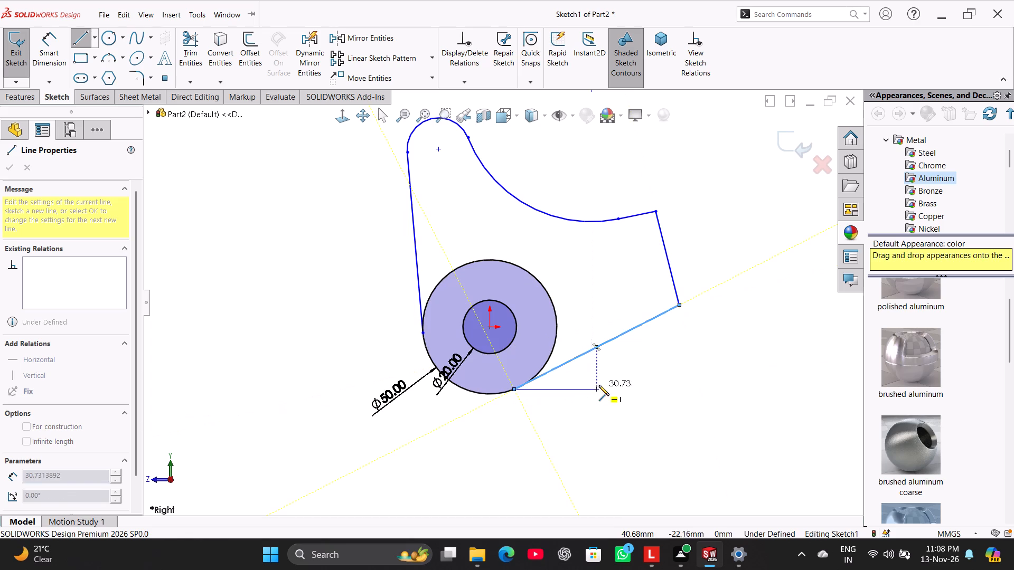
right_click(599, 386)
click(618, 395)
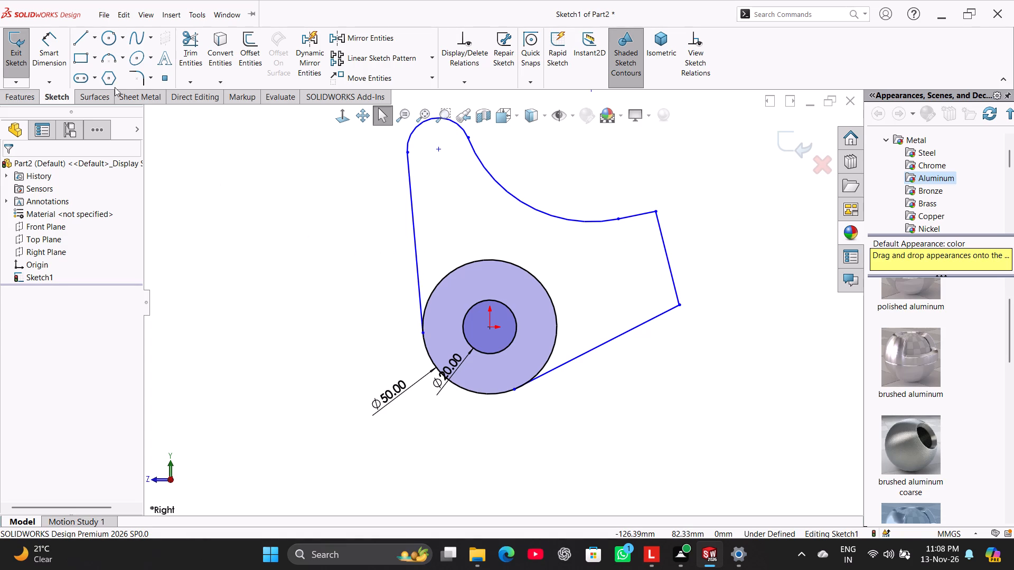
Dimension the radius of the outline's rounded upper tip arc as 15 mm.
click(59, 50)
scroll(435, 107, up, 2)
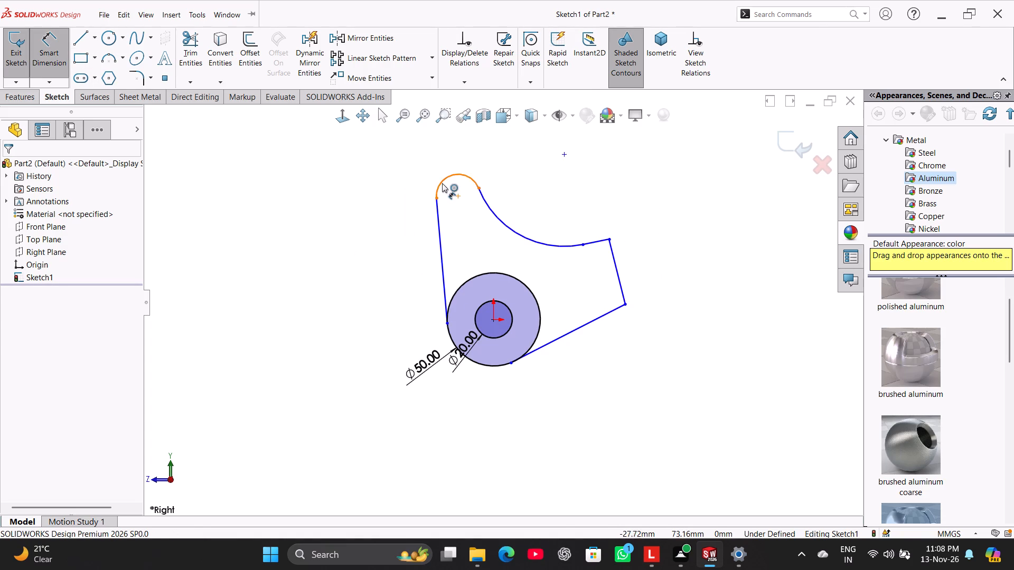
click(442, 183)
click(370, 151)
text(15)
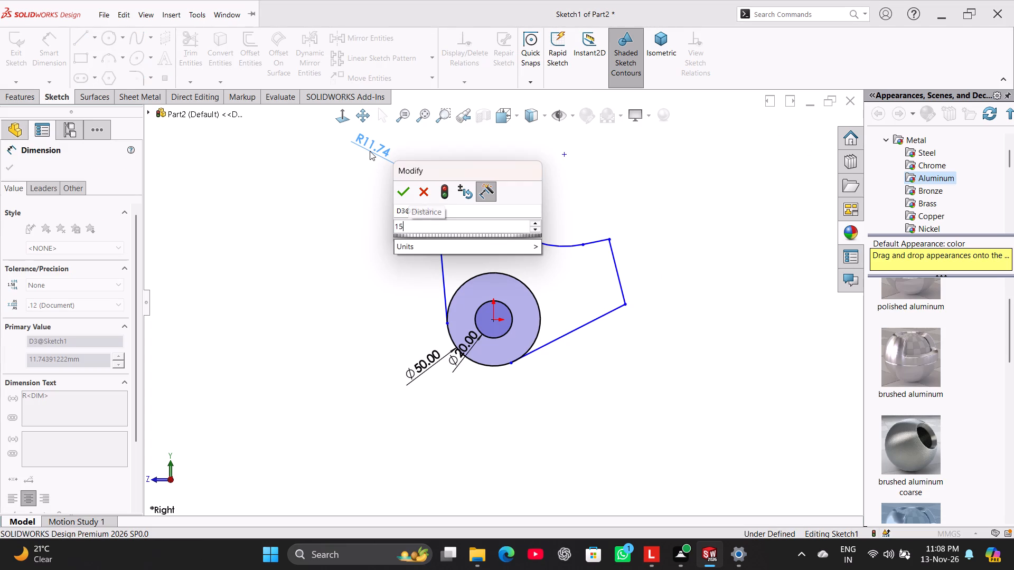
key(Return)
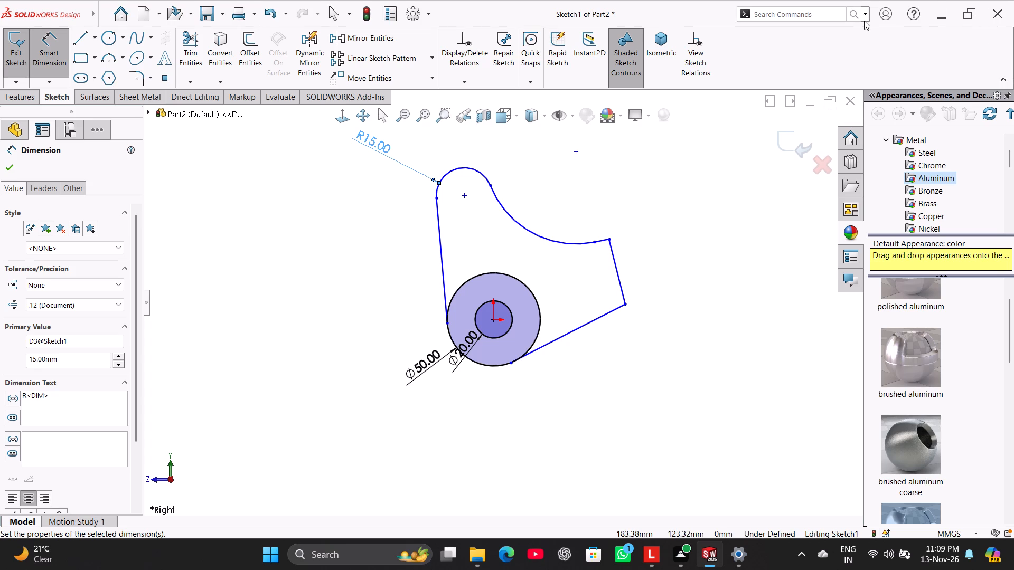
Draw a centerline about 68 mm long from the origin to the centre of the R15 tip arc.
click(93, 43)
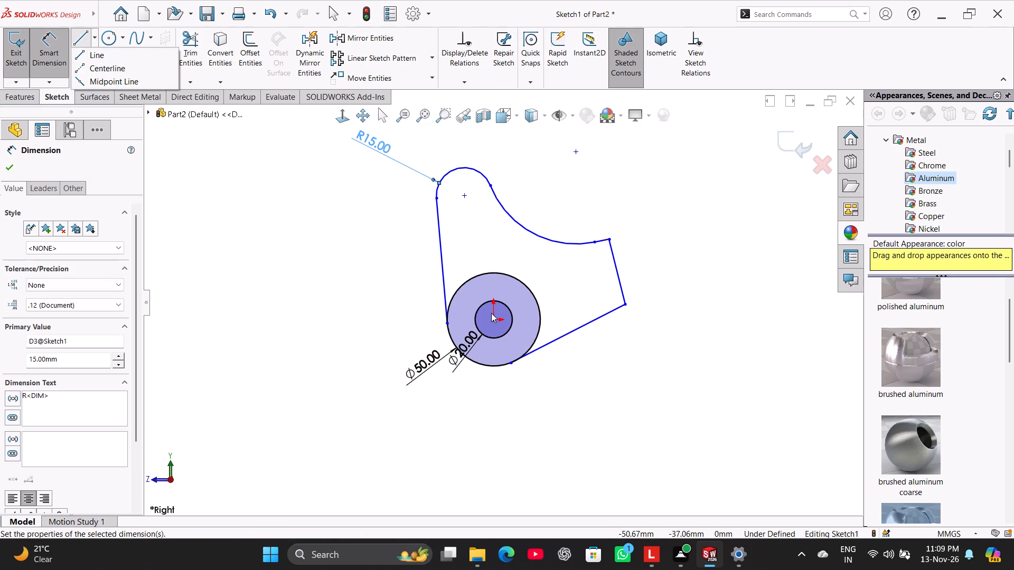
click(129, 67)
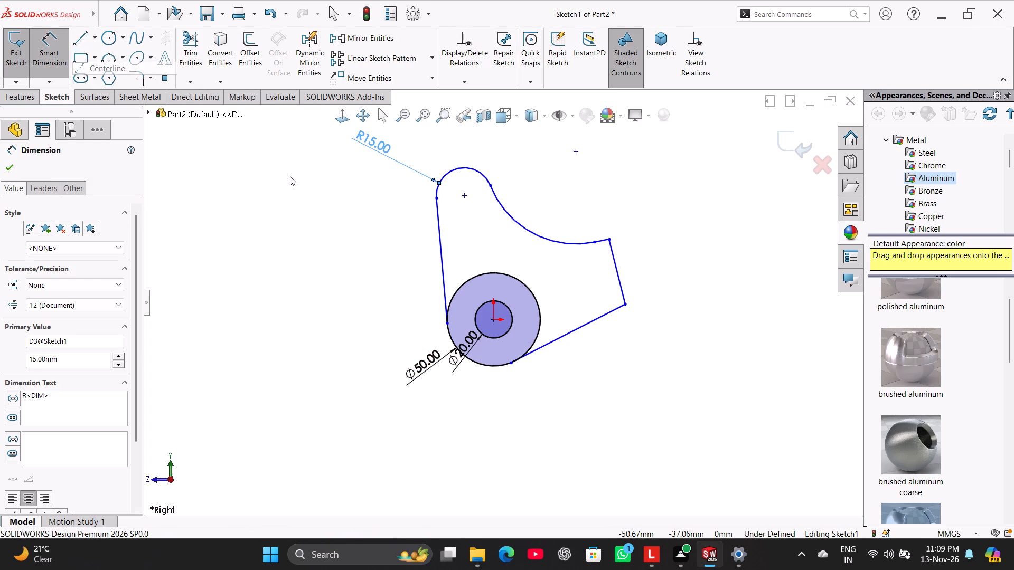
click(495, 317)
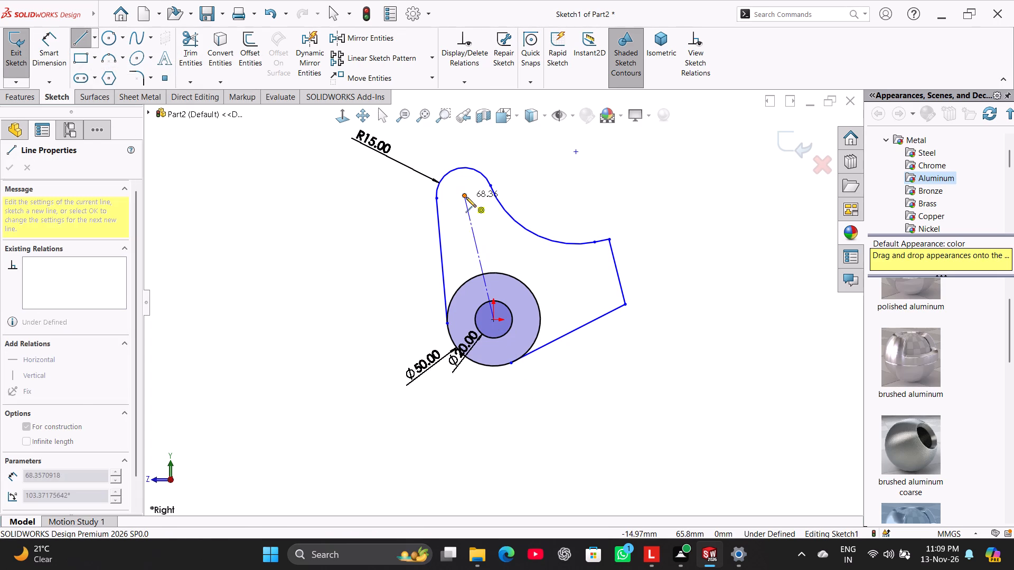
click(466, 197)
right_click(372, 264)
click(390, 271)
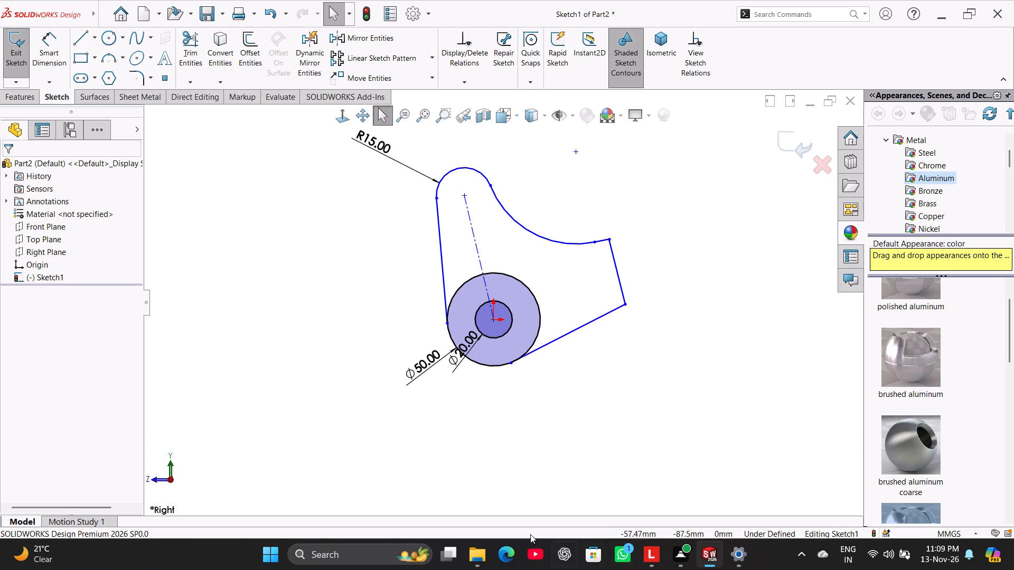
Dimension the angle between the centerline and the vertical direction through the origin as 15°.
click(36, 54)
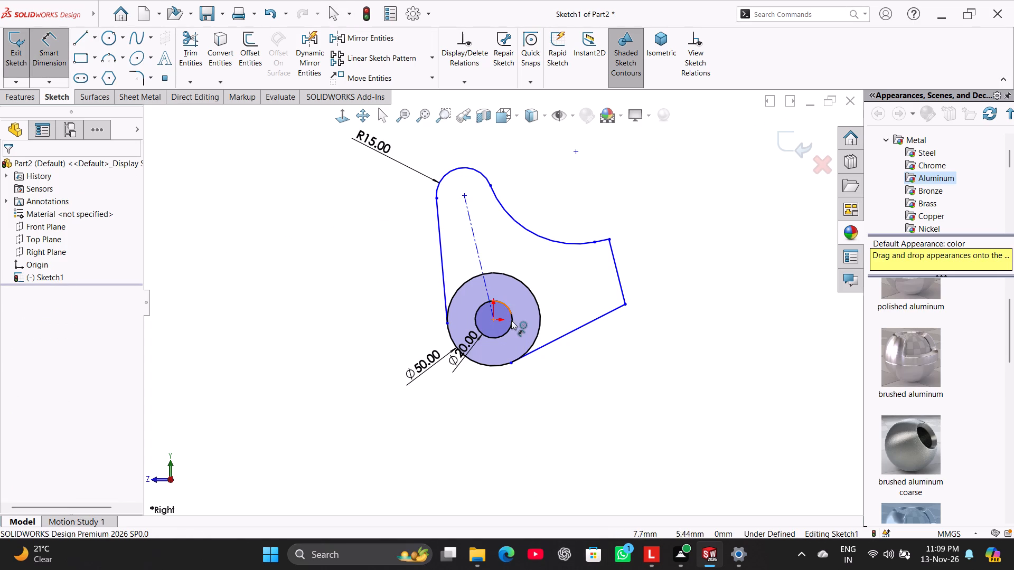
scroll(512, 322, down, 6)
click(459, 249)
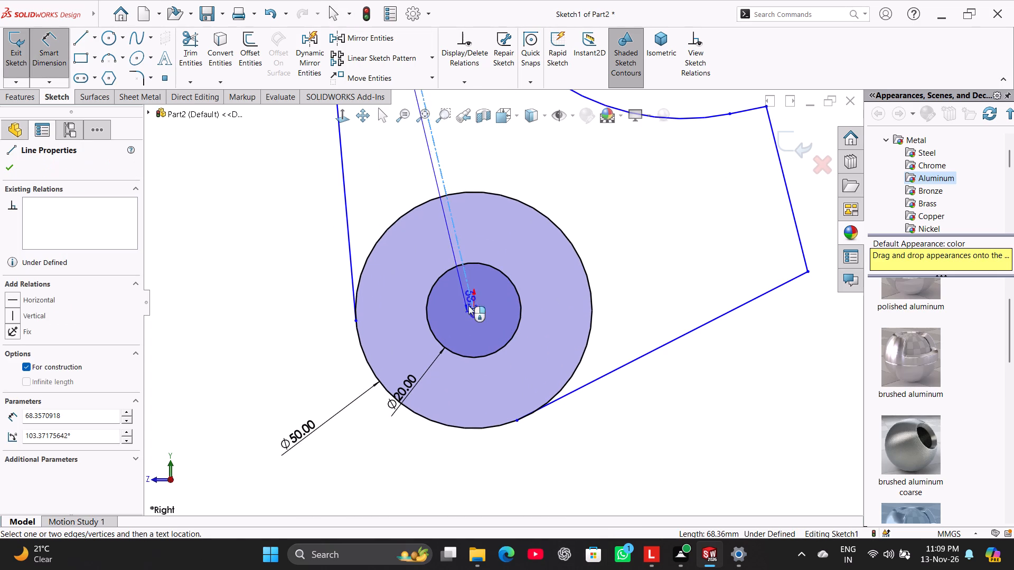
click(473, 309)
click(472, 280)
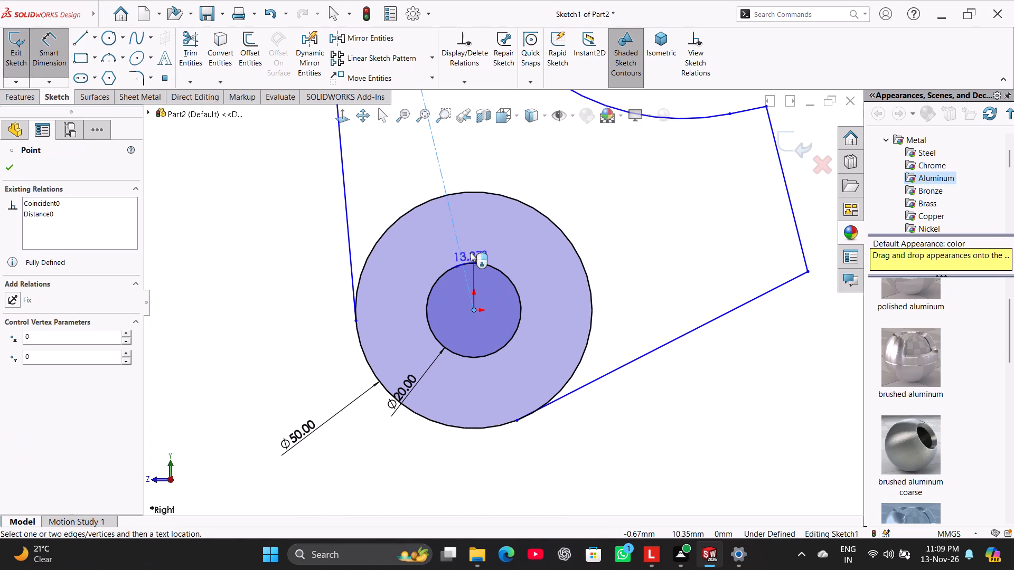
click(461, 159)
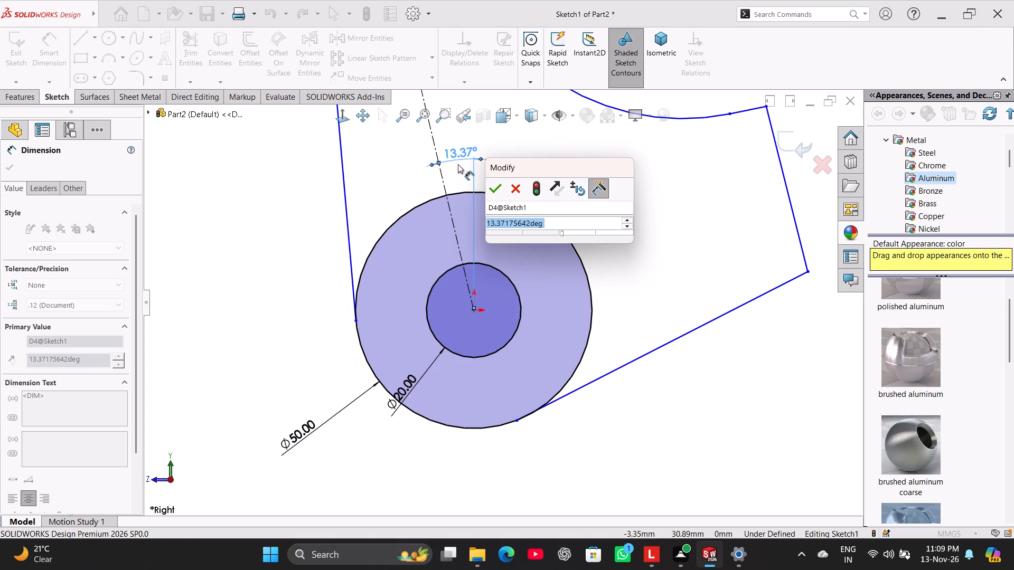
text(15)
key(Return)
Dimension the centerline's length from the origin to the tip arc's centre as 55 mm.
scroll(549, 241, up, 4)
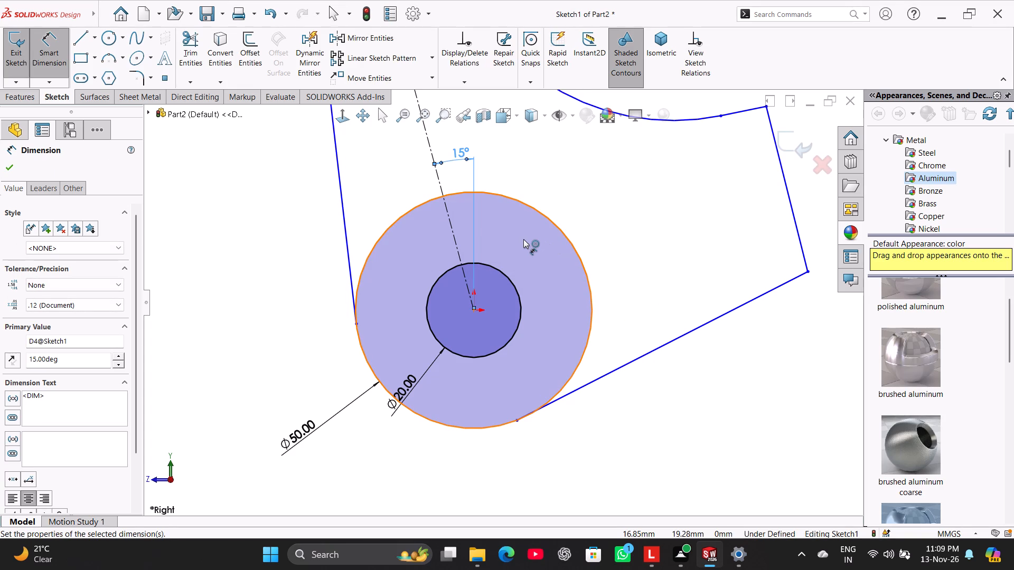
click(453, 195)
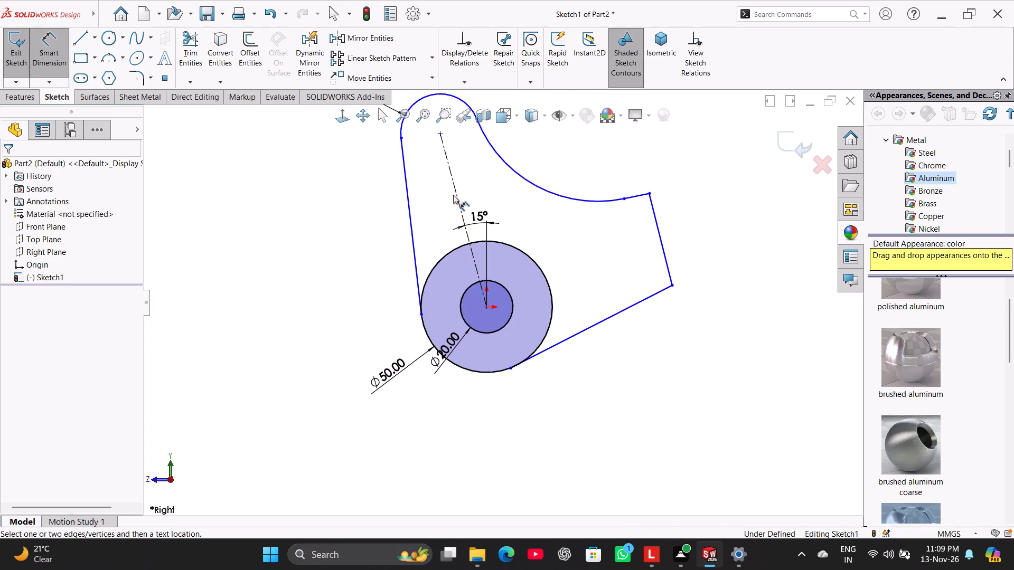
click(458, 203)
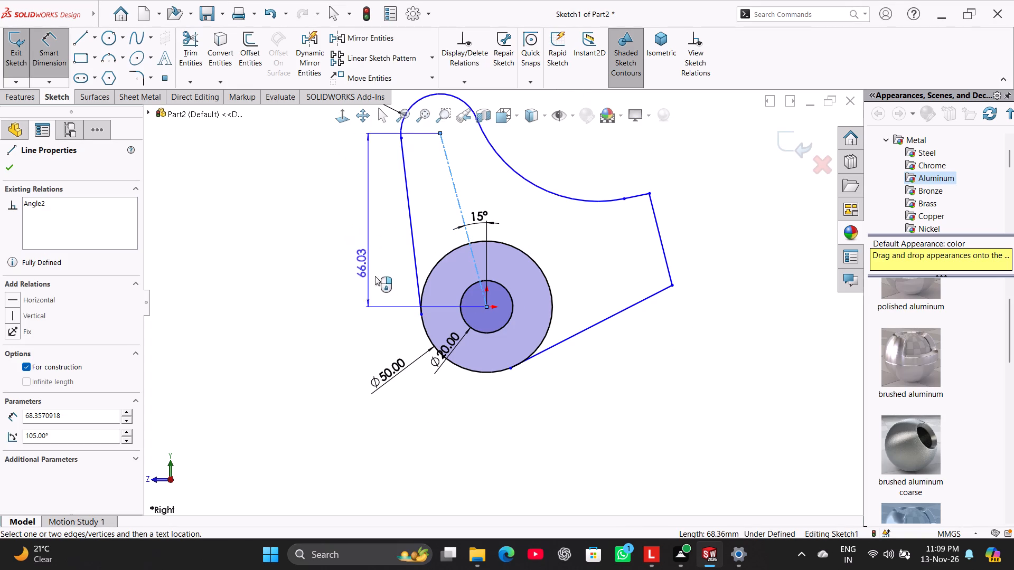
click(389, 320)
text(55)
key(Return)
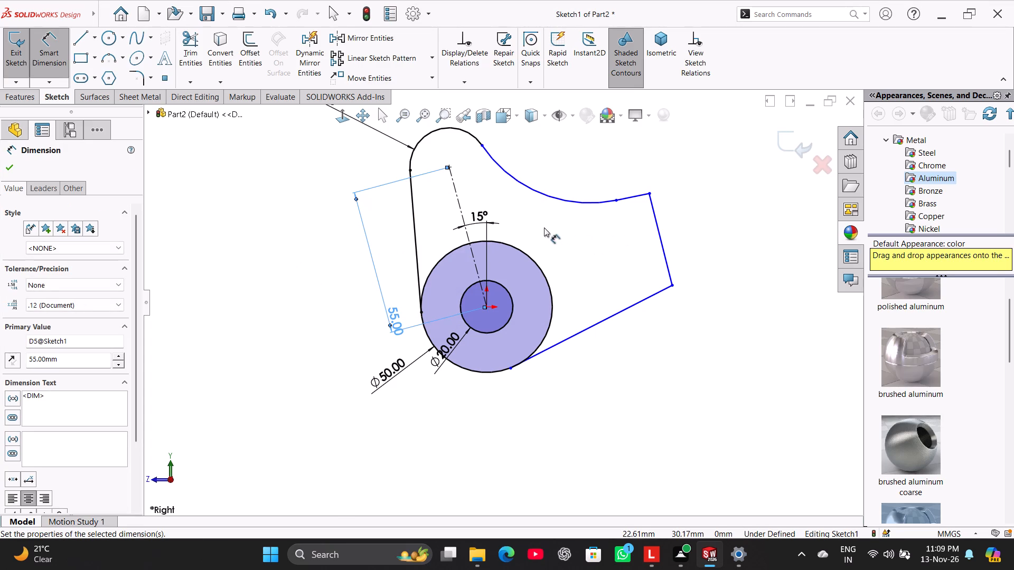
Dimension the radius of the outline's concave arc as 70 mm.
scroll(599, 162, up, 2)
scroll(573, 173, down, 2)
click(530, 251)
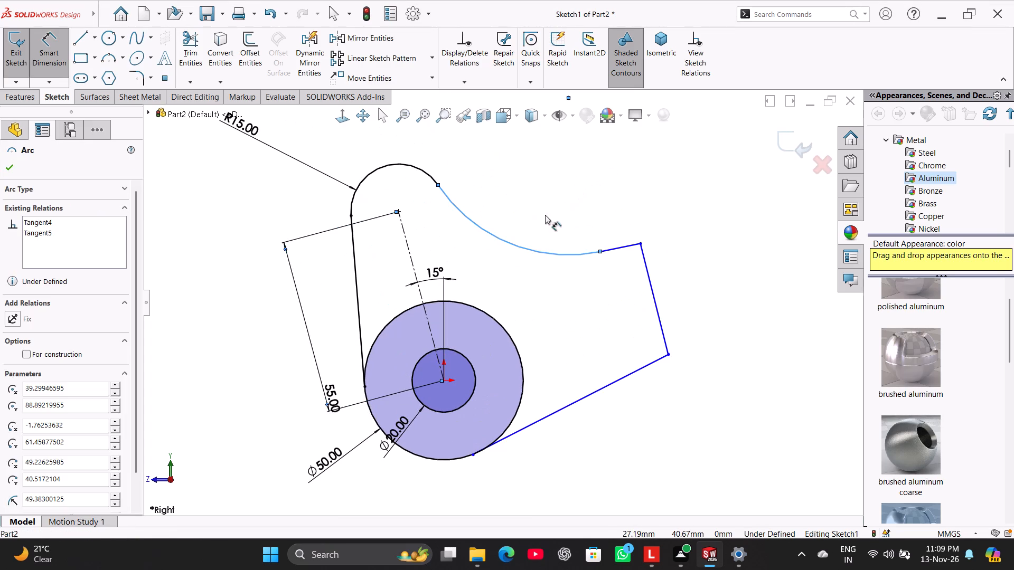
click(565, 161)
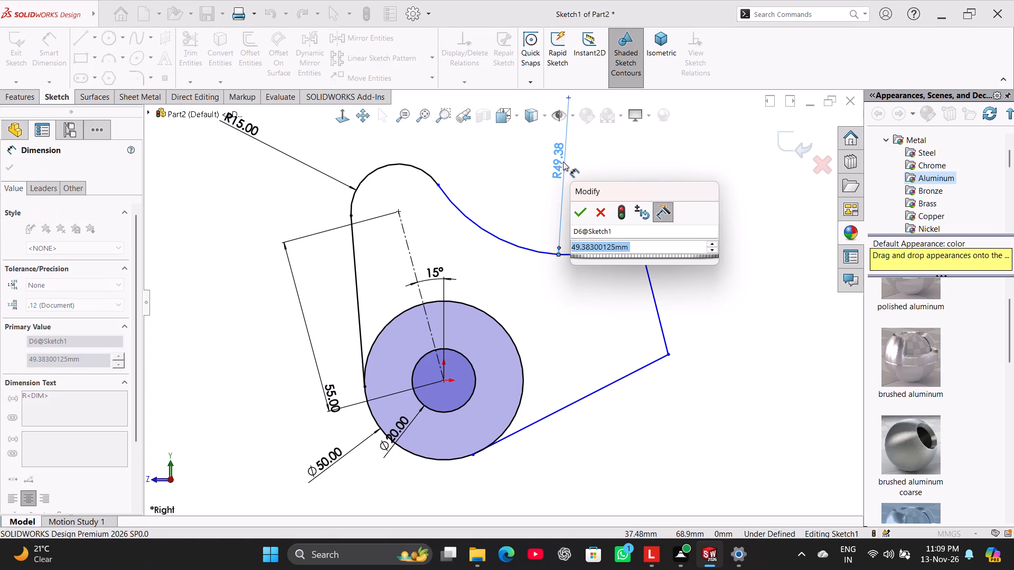
text(70)
key(Return)
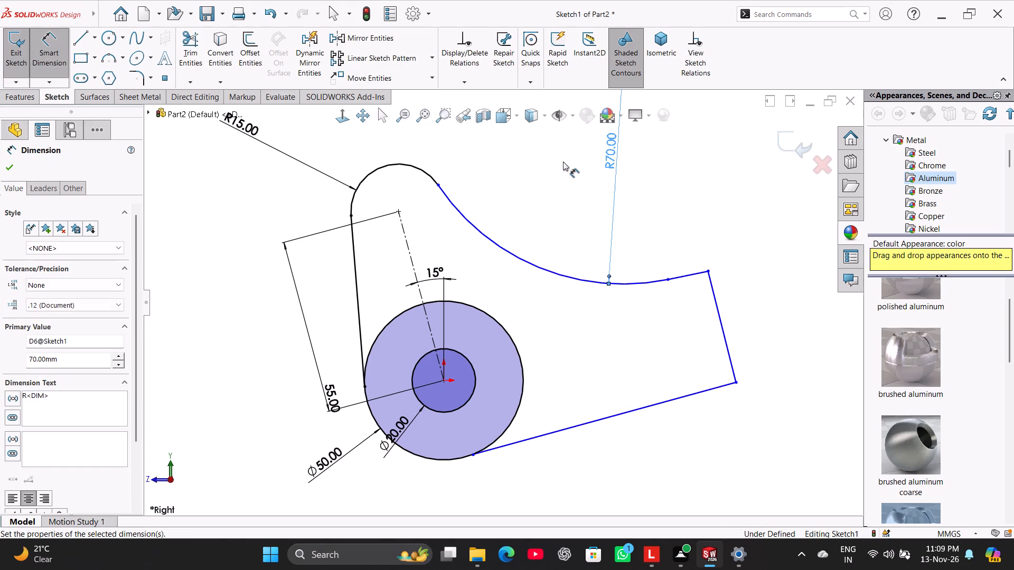
scroll(636, 243, up, 1)
right_click(669, 222)
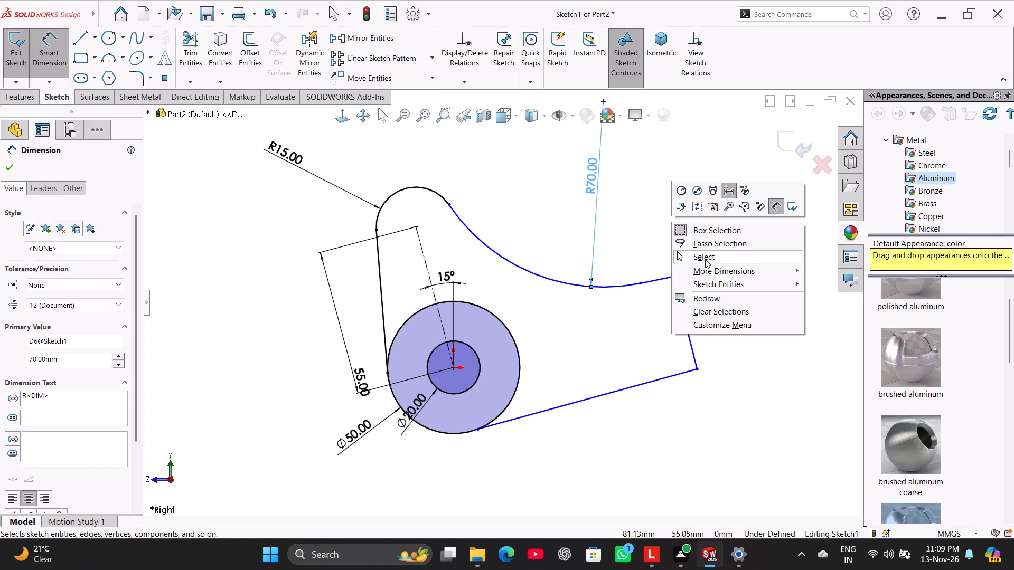
click(705, 259)
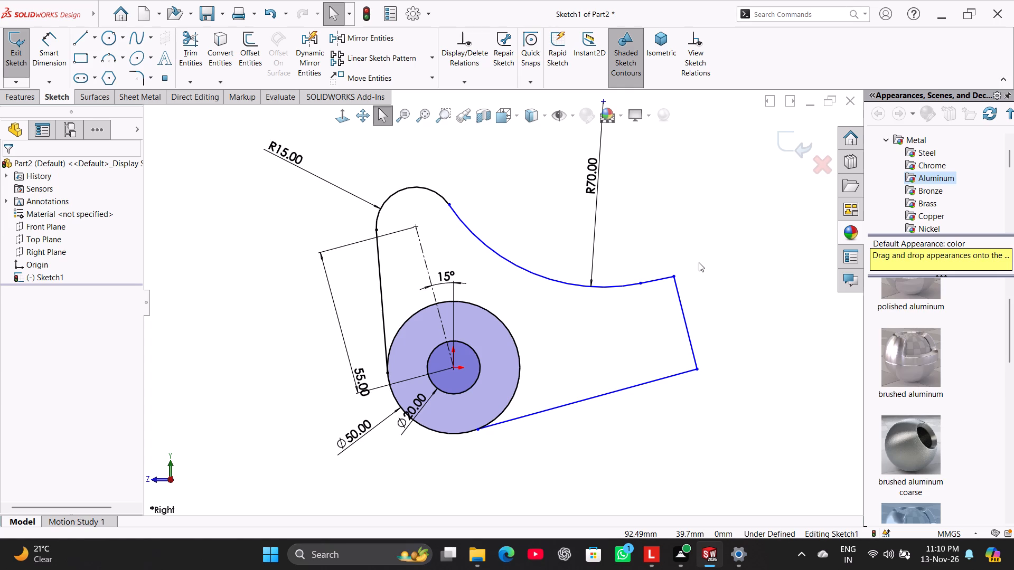
Dimension the perpendicular distance from the origin to the steep end line as 60 mm.
click(51, 51)
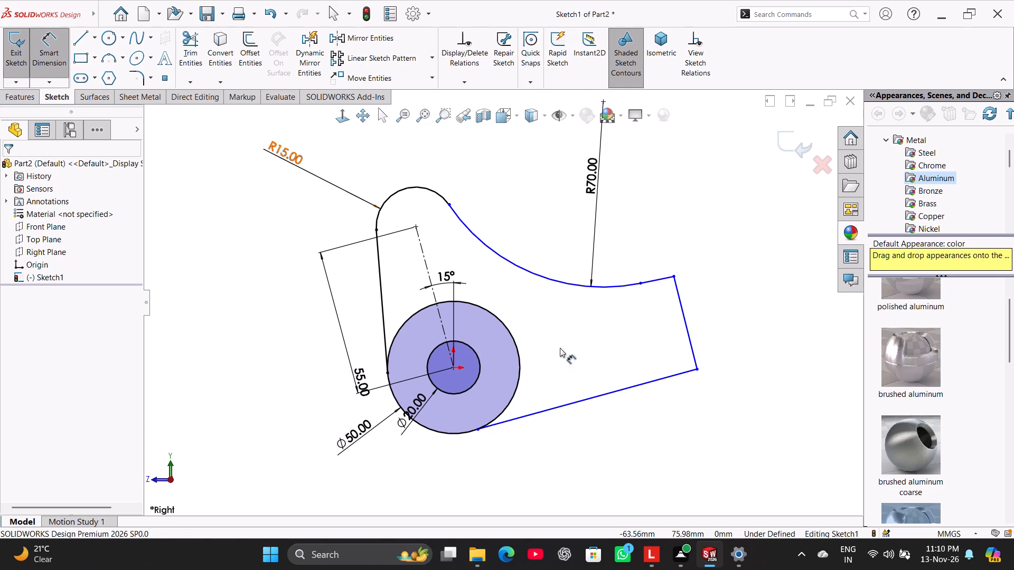
click(454, 367)
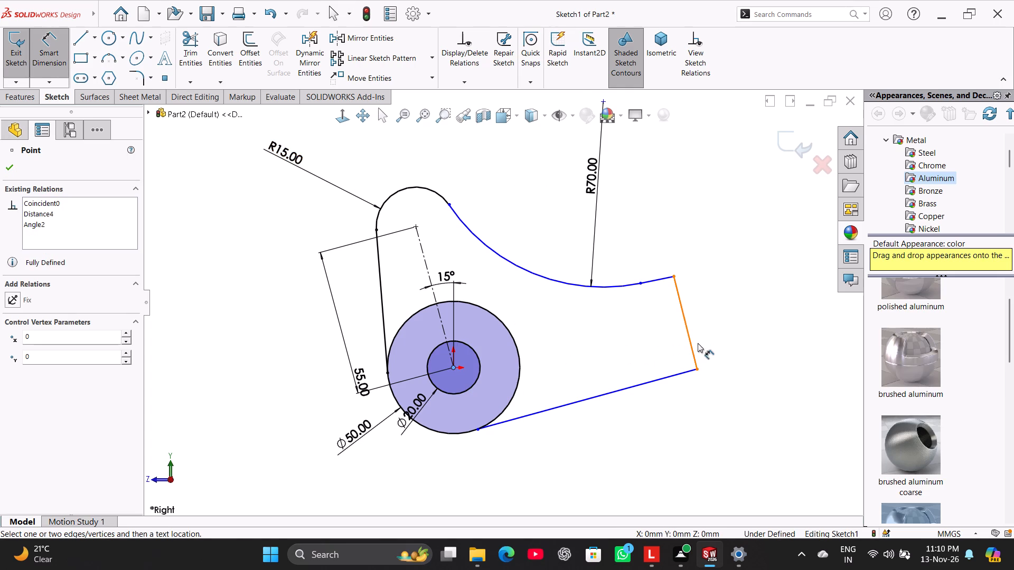
click(690, 343)
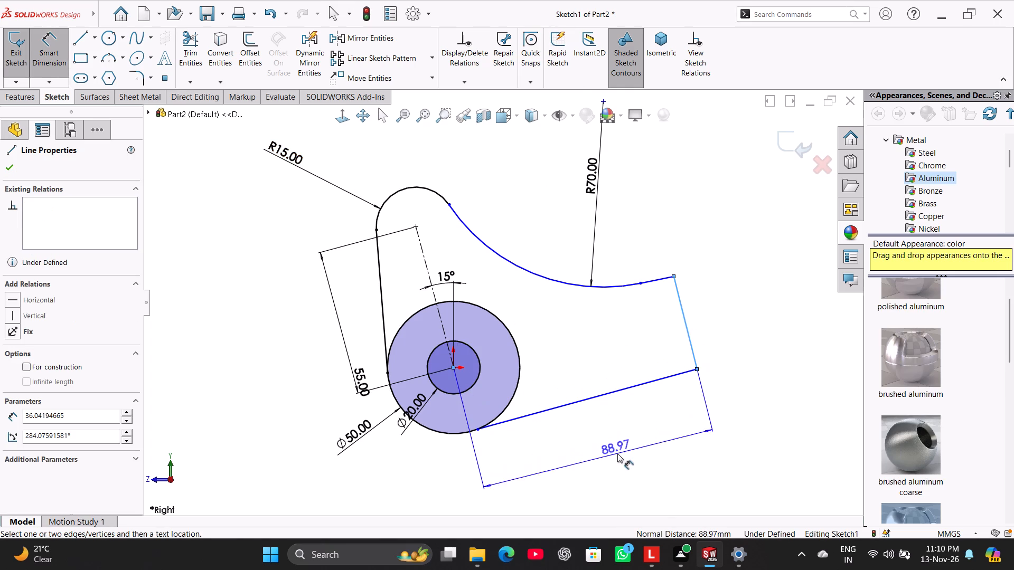
click(591, 467)
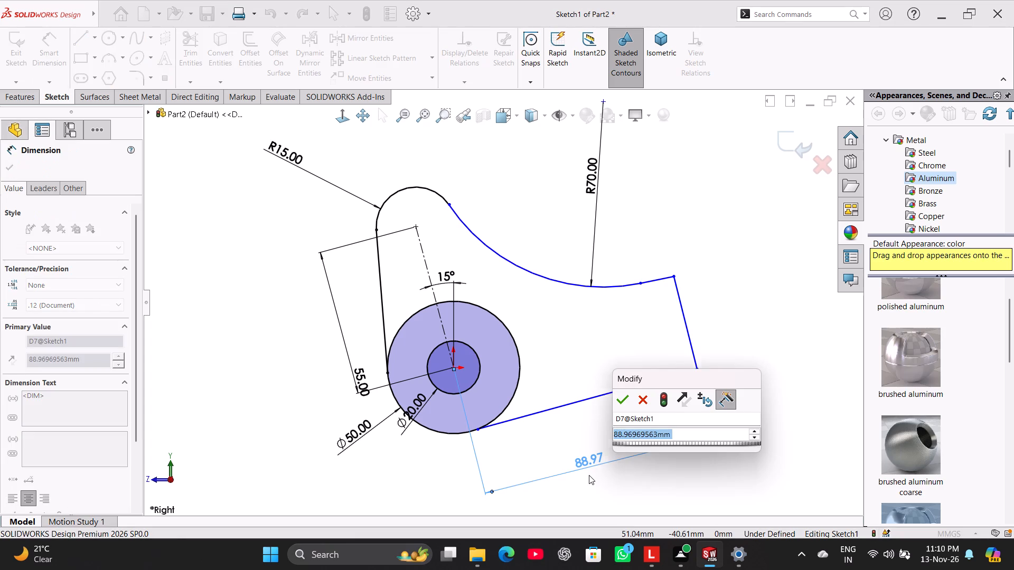
text(60)
key(Return)
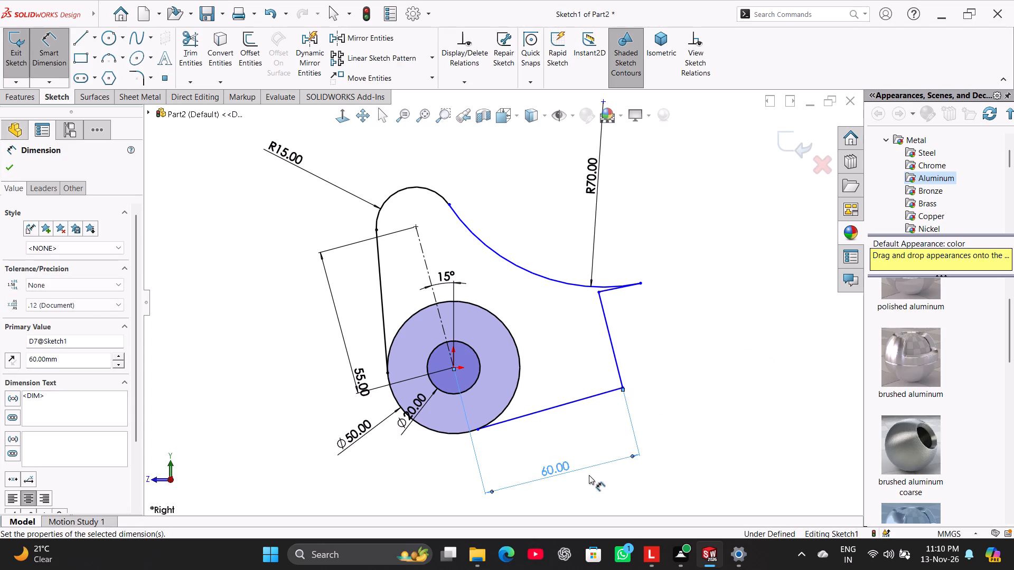
right_click(701, 302)
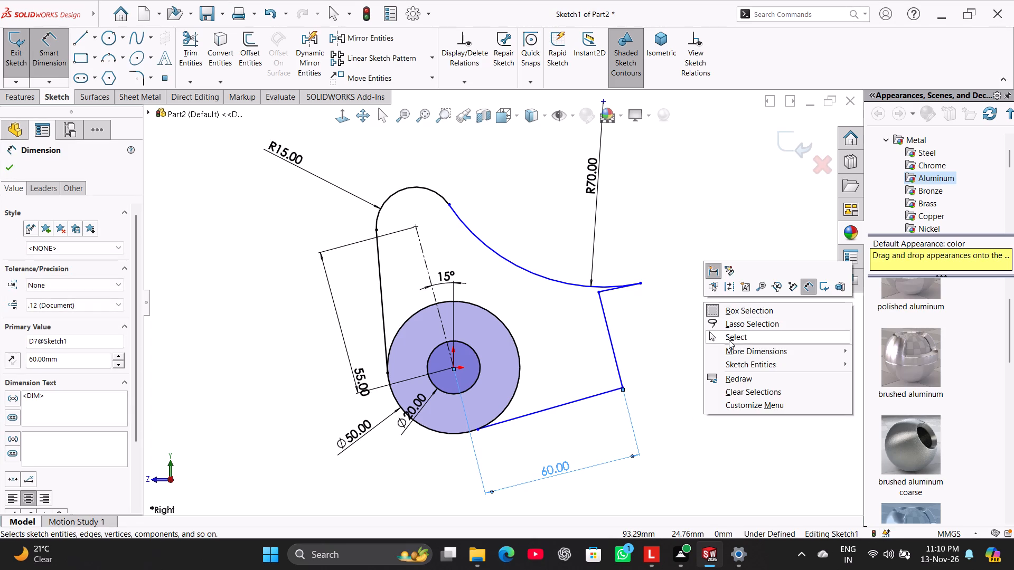
click(729, 340)
Move the junction of the R70 arc and the short line inward, to about 43 mm across and 34 mm above the origin.
drag(642, 283, 585, 284)
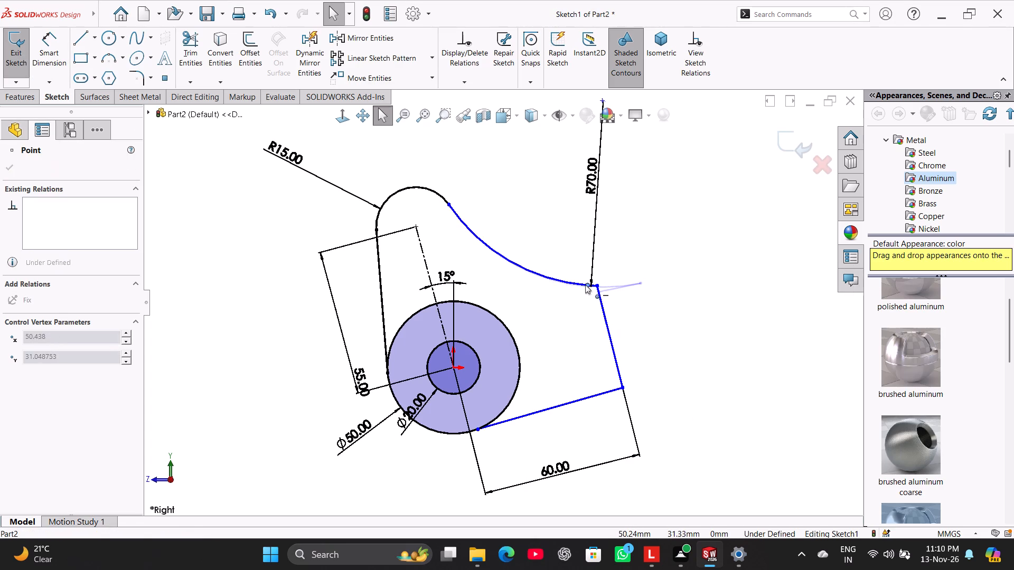
drag(585, 284, 569, 275)
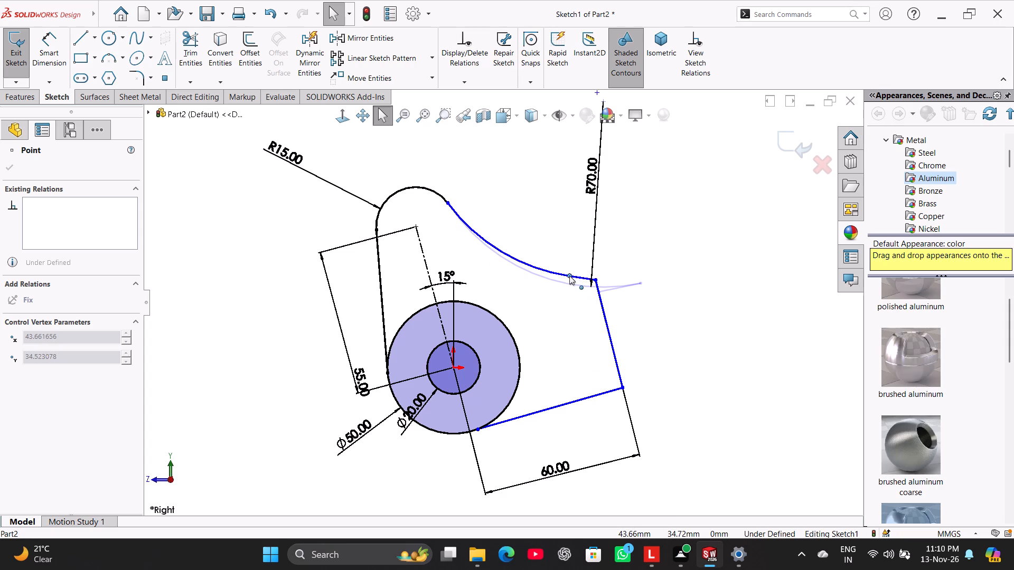
drag(569, 275, 562, 299)
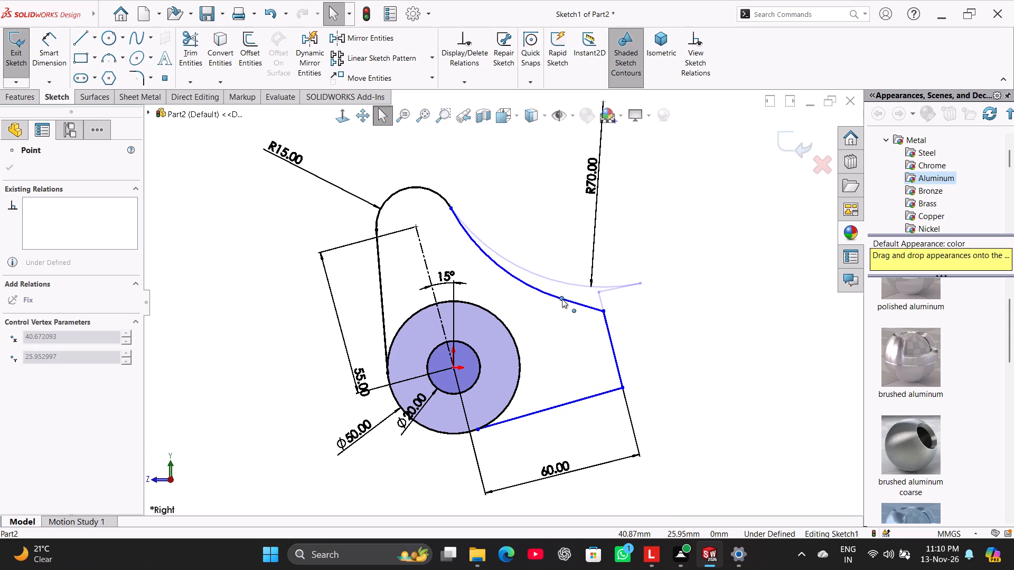
drag(562, 299, 580, 277)
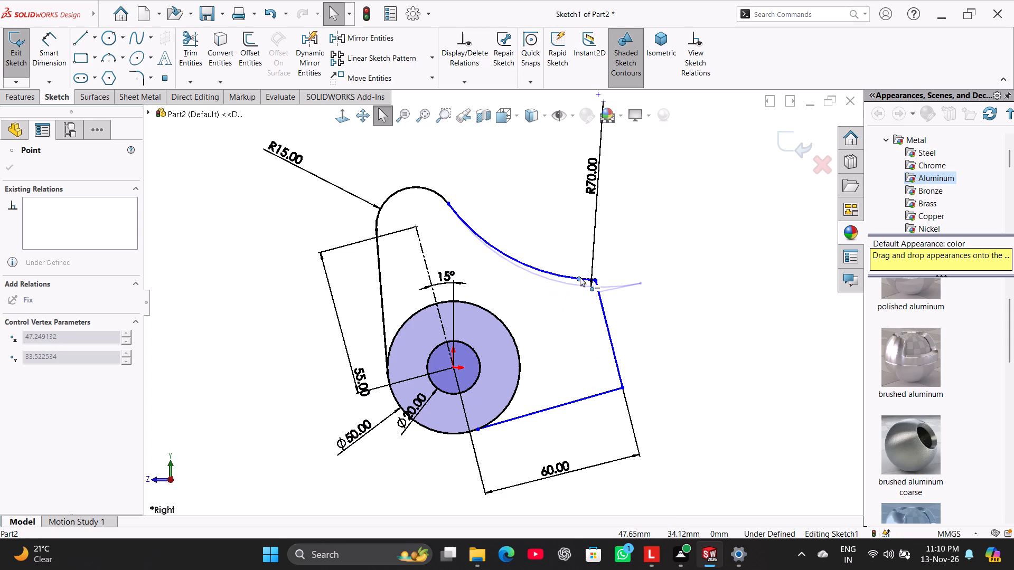
drag(580, 277, 567, 277)
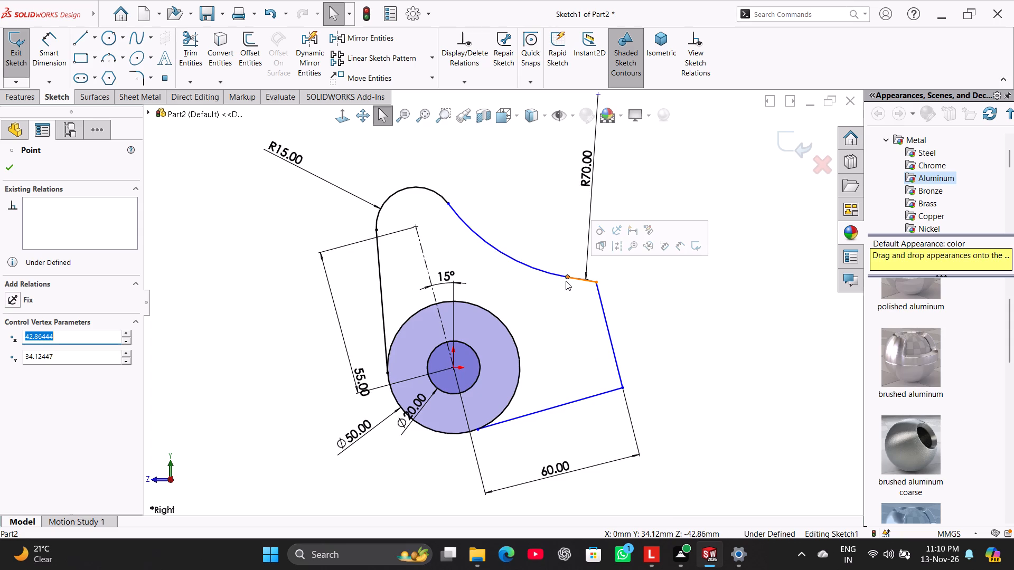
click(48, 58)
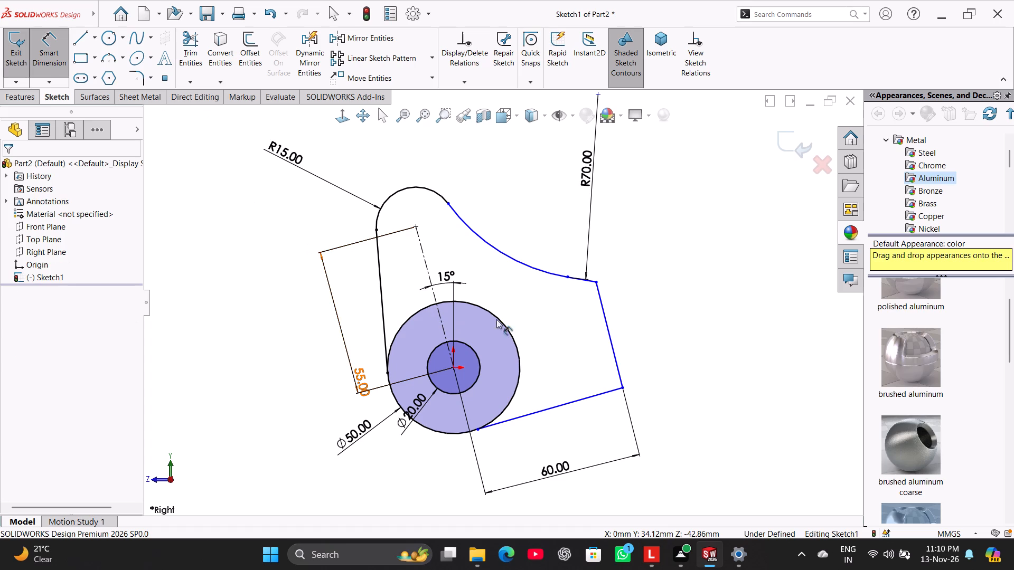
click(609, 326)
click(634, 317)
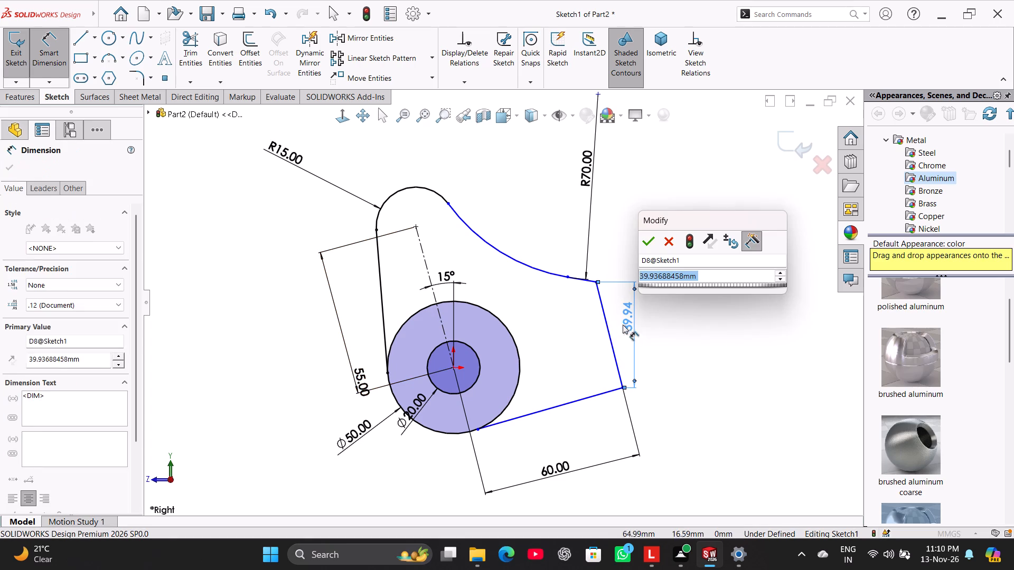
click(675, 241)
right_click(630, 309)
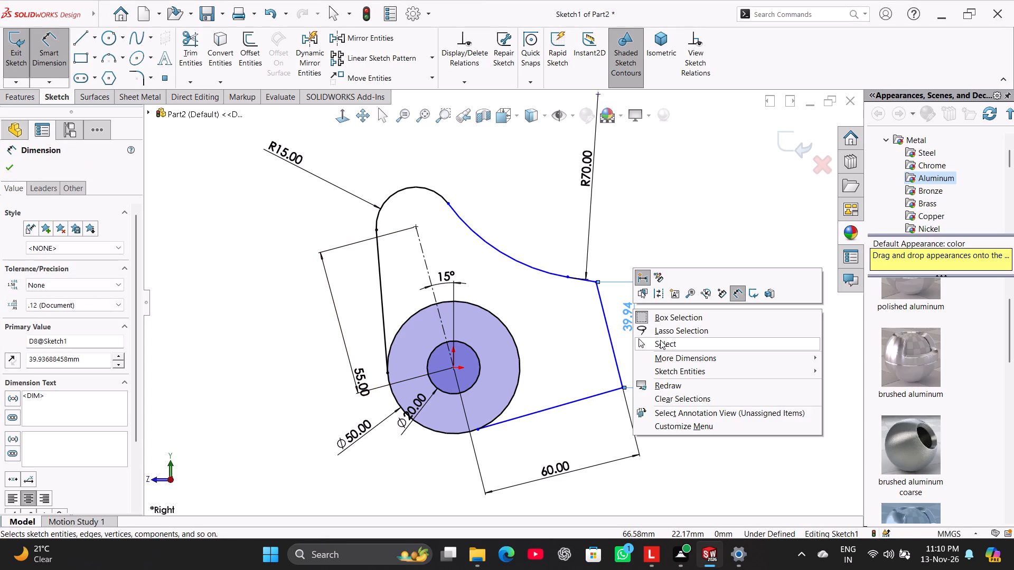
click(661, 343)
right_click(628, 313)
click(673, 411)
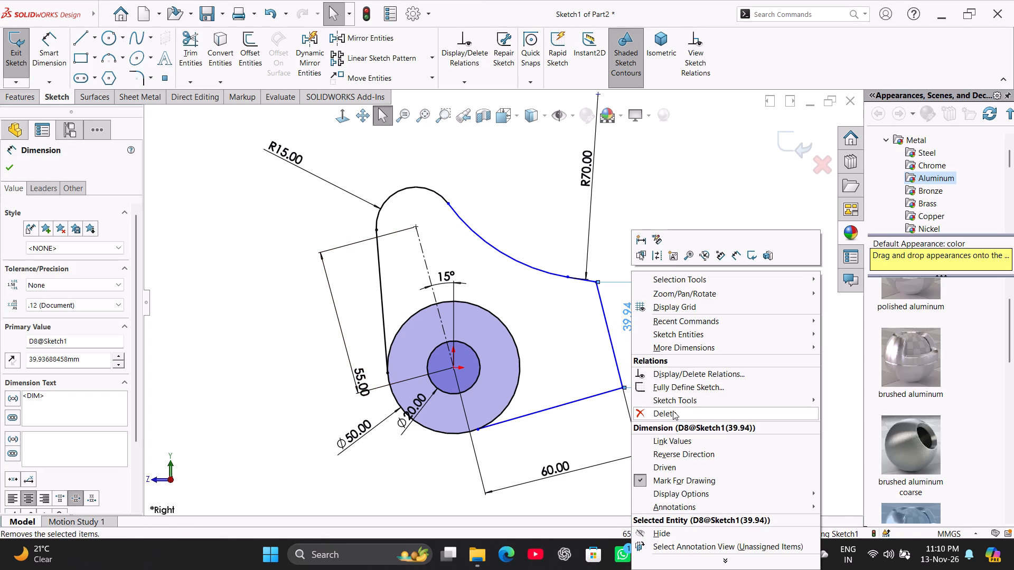
Dimension the steep end line's length, aligned along the line, as 13+13+15 (41 mm).
click(52, 50)
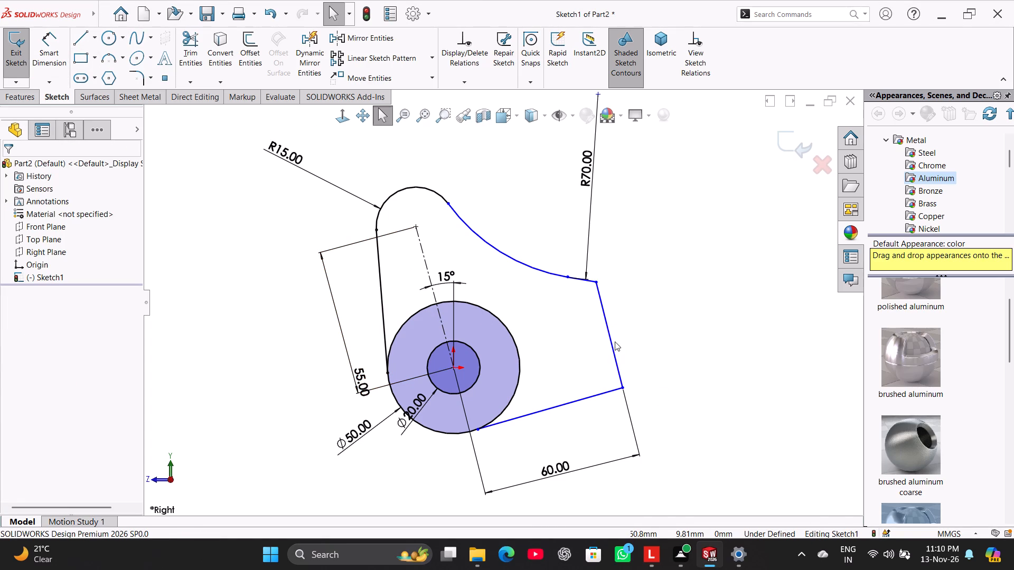
click(54, 50)
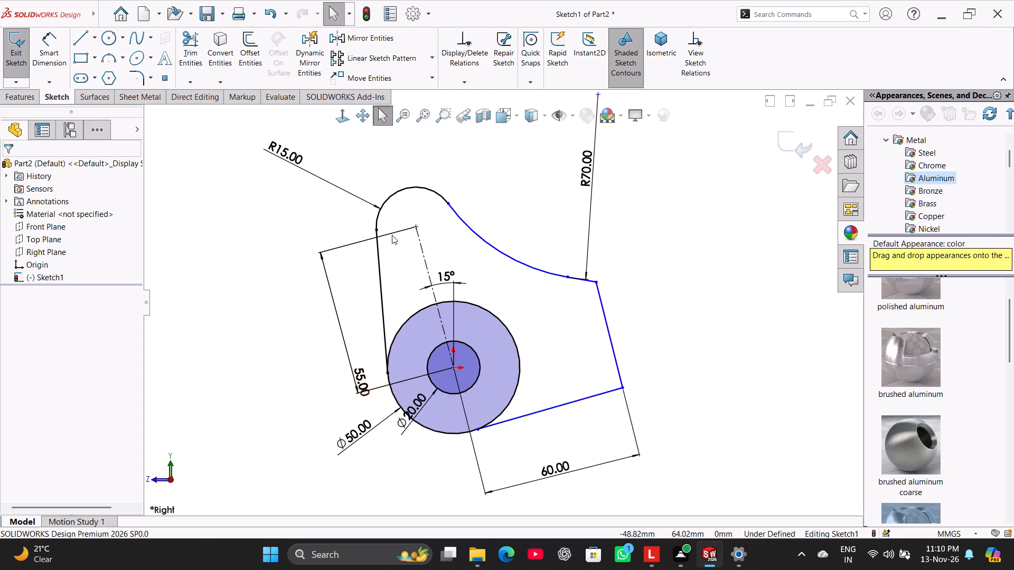
right_drag(657, 274, 794, 231)
click(602, 308)
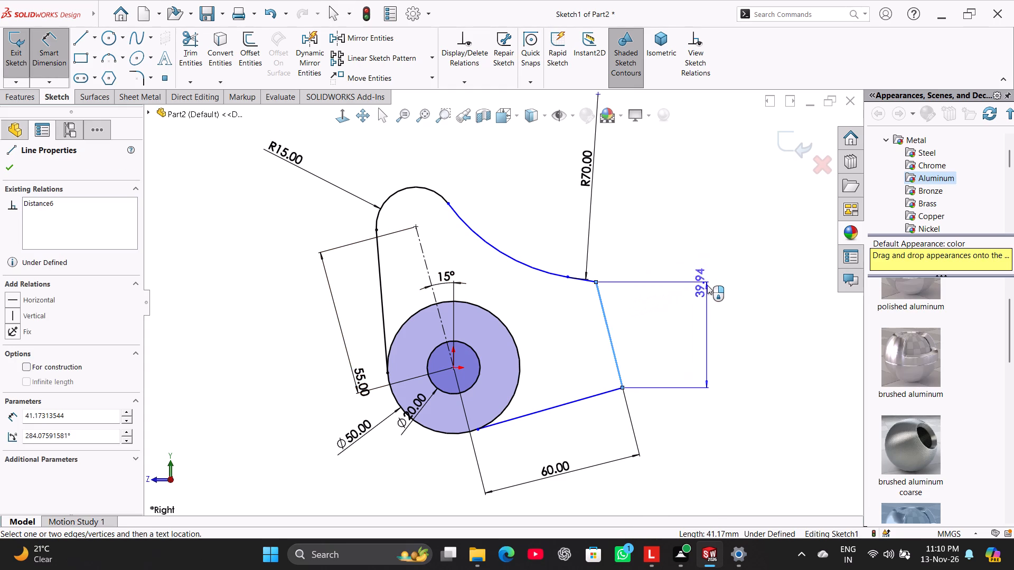
click(720, 264)
text(13+13+)
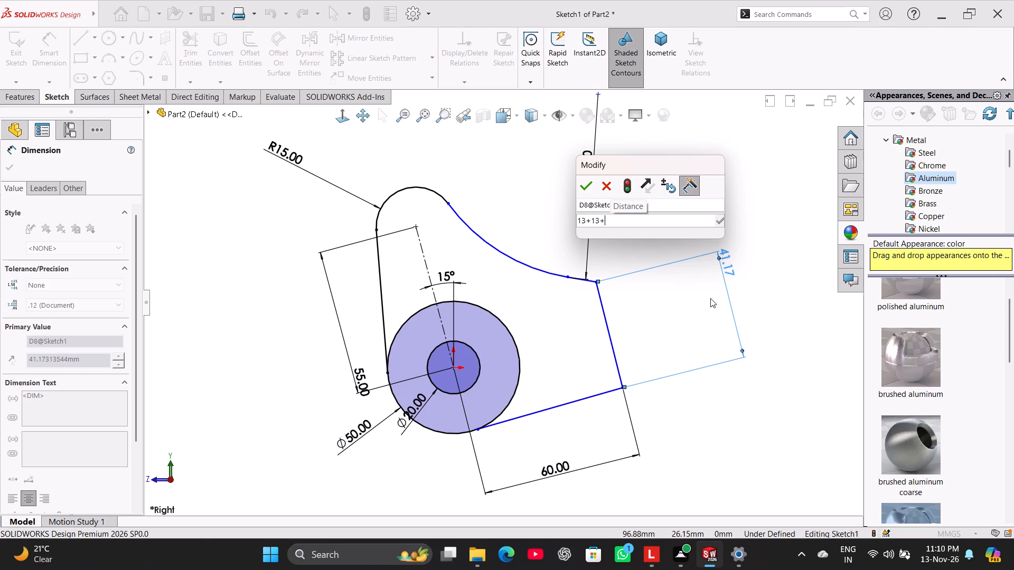
text(15)
key(Return)
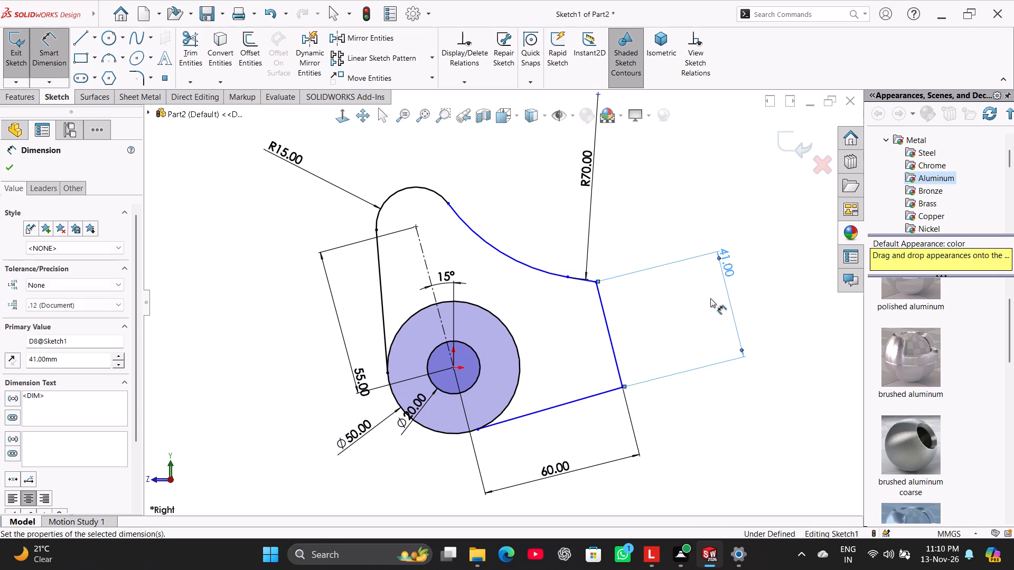
right_click(769, 379)
click(787, 408)
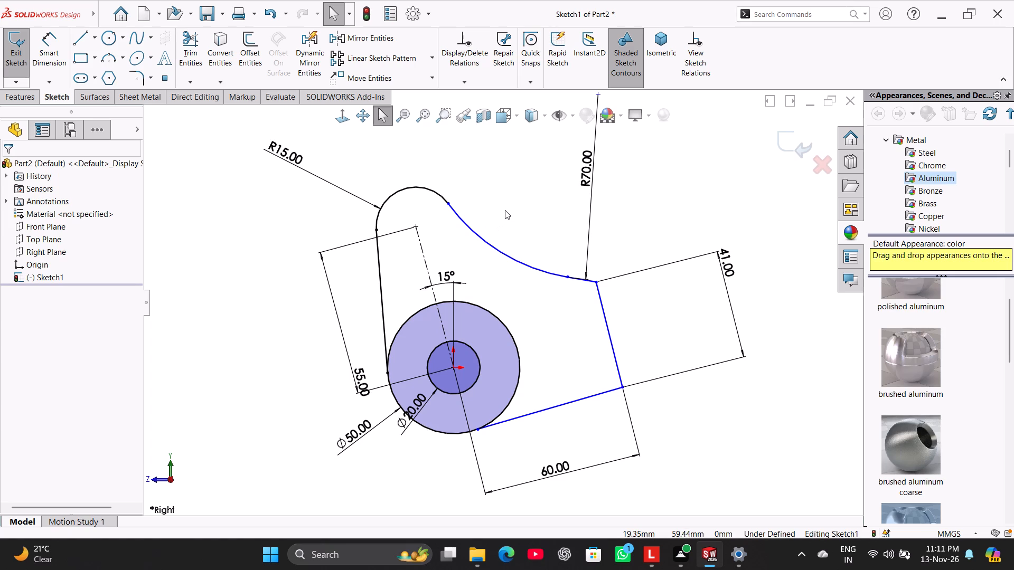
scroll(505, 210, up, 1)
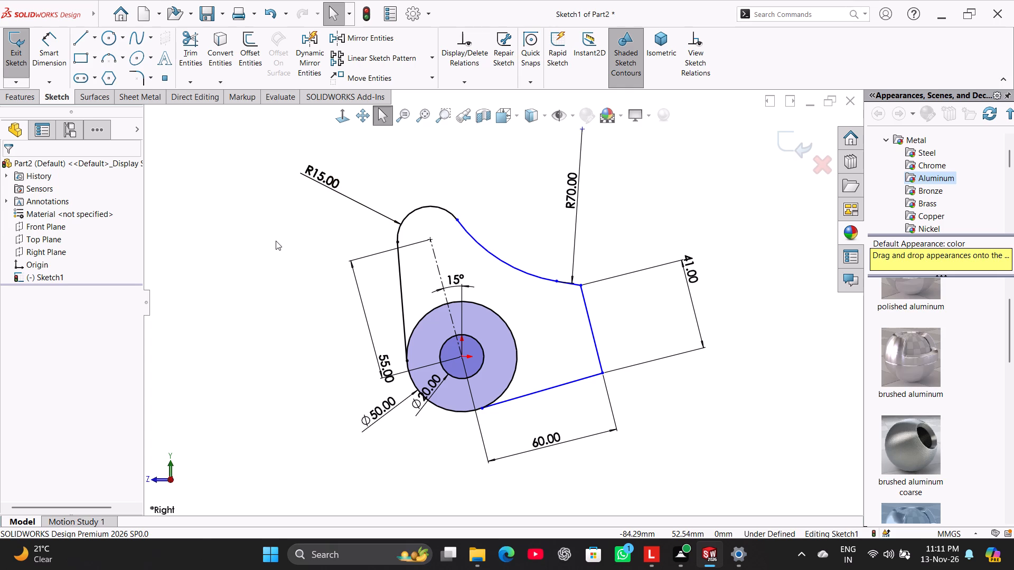
Trim the 50 mm circle's inner portion so that only its outer arc remains in the bracket outline.
click(195, 51)
drag(562, 350, 528, 335)
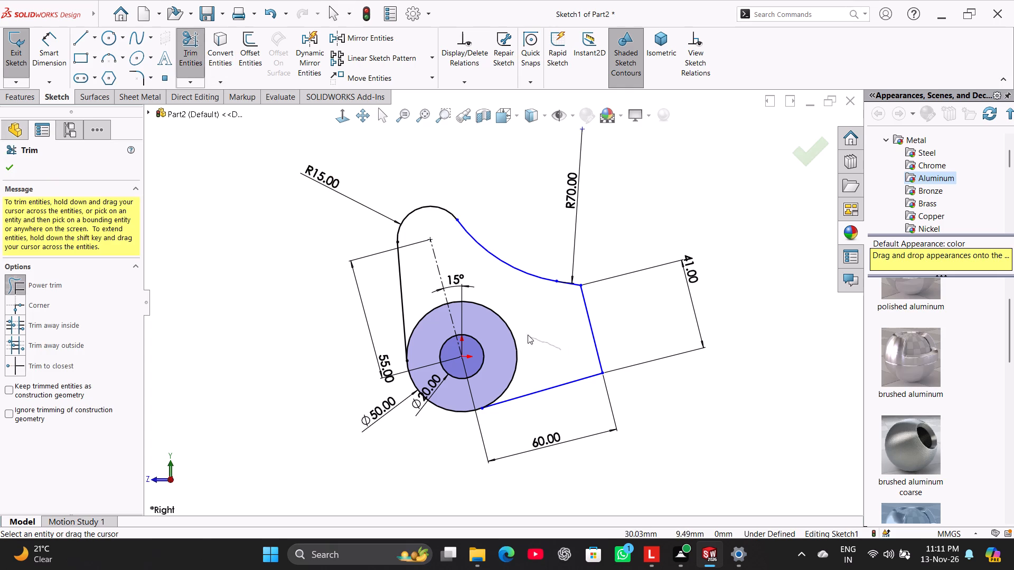
drag(528, 335, 494, 317)
drag(428, 340, 424, 292)
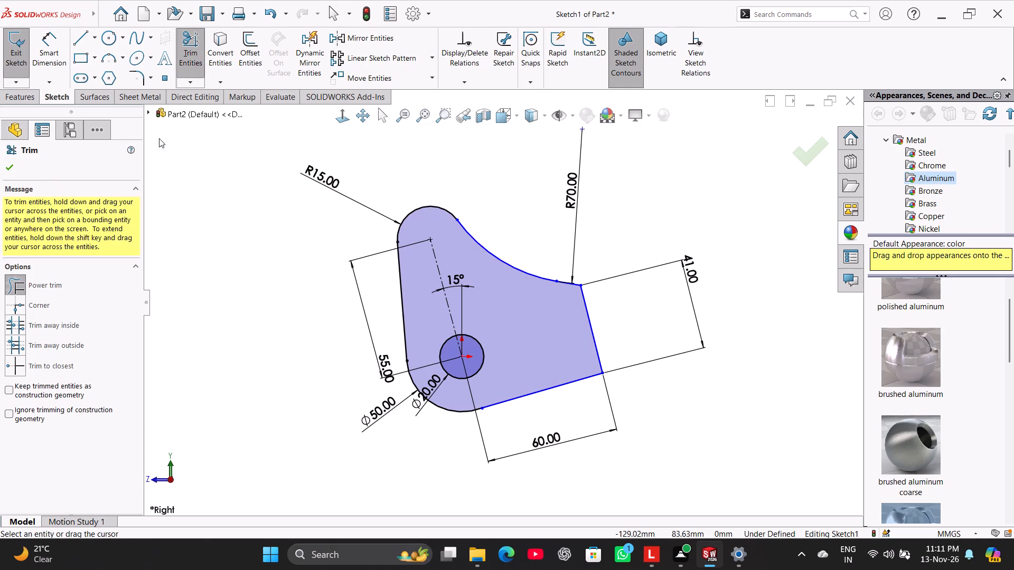
Draw a circle at the centre of the R15 arm end and dimension its diameter as 13 mm.
click(110, 36)
click(431, 241)
click(443, 253)
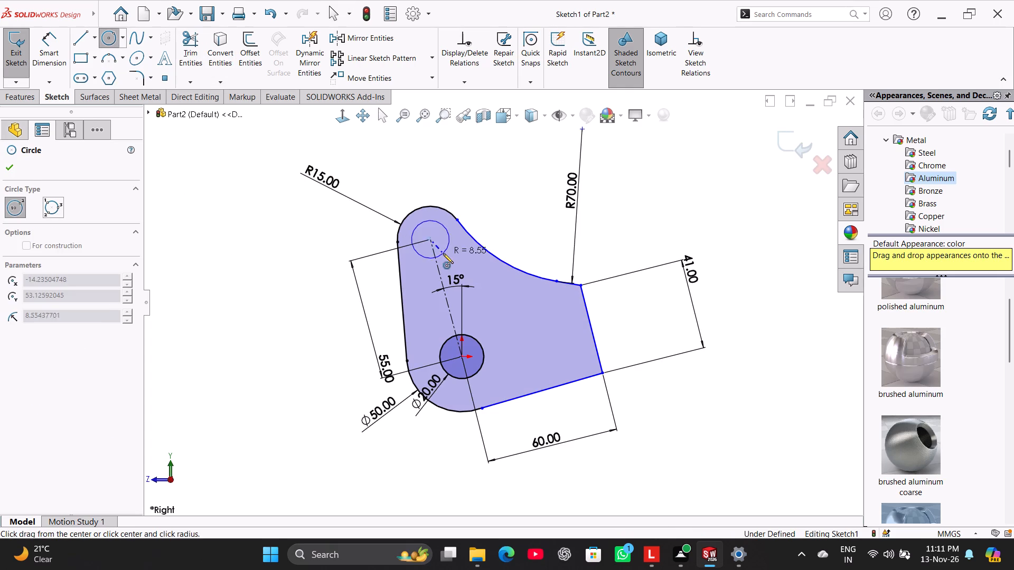
click(56, 56)
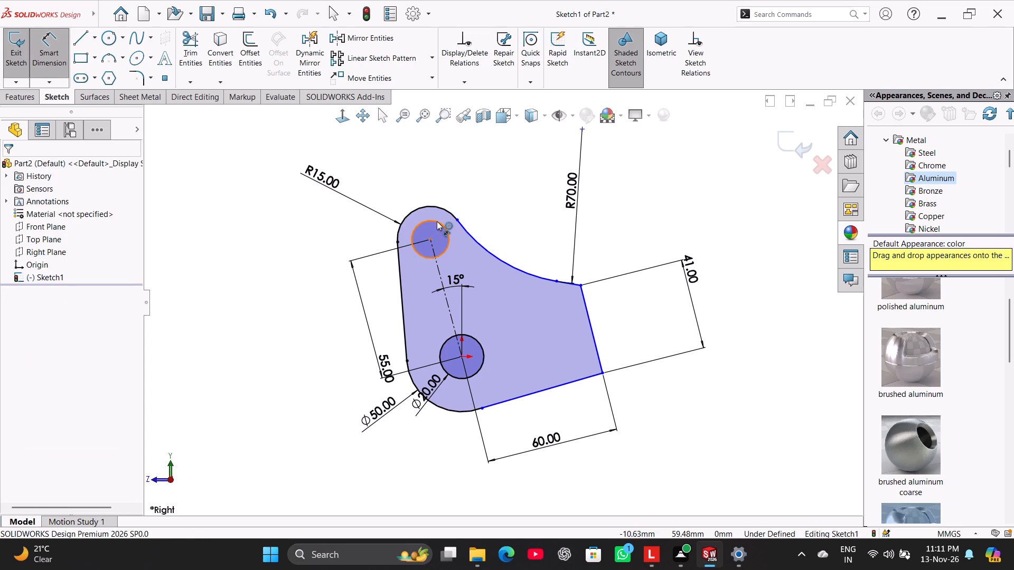
click(437, 221)
click(470, 164)
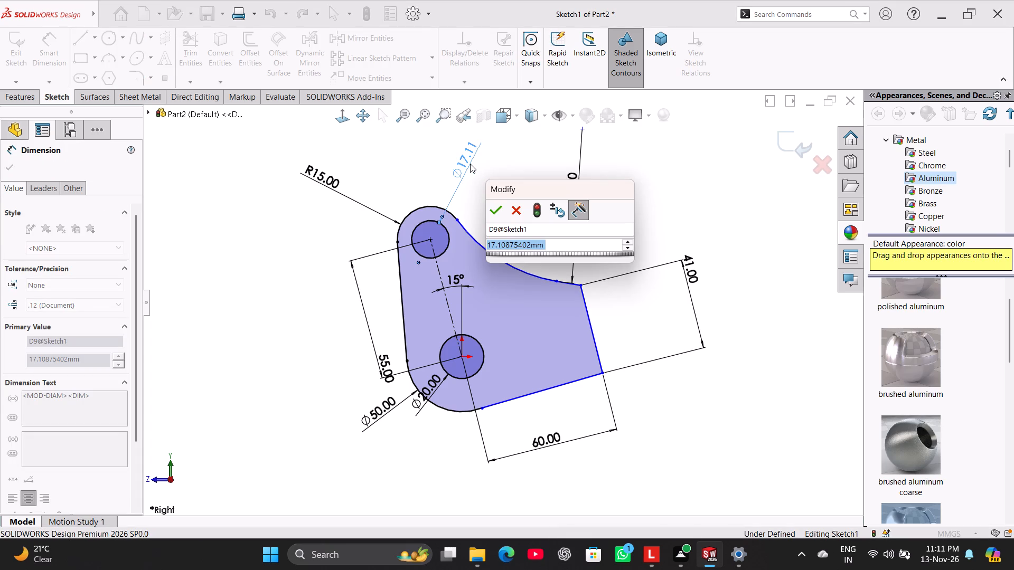
text(13)
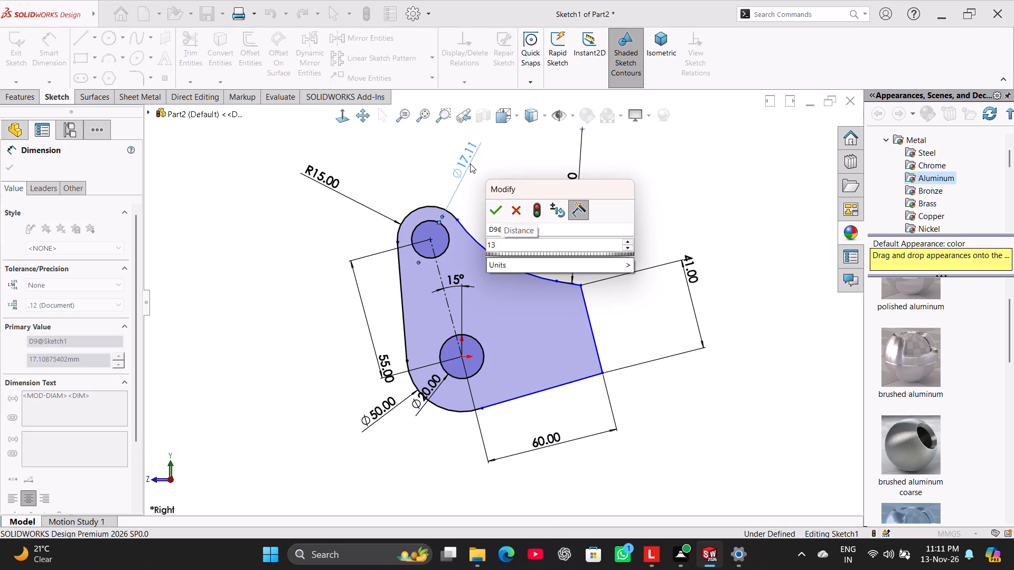
key(Return)
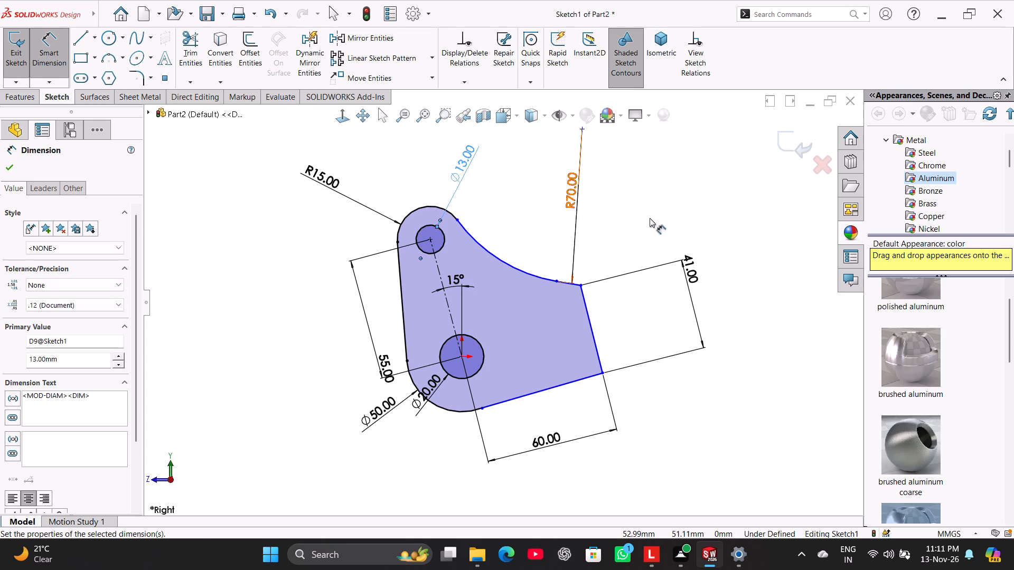
right_click(651, 216)
right_click(655, 205)
click(678, 249)
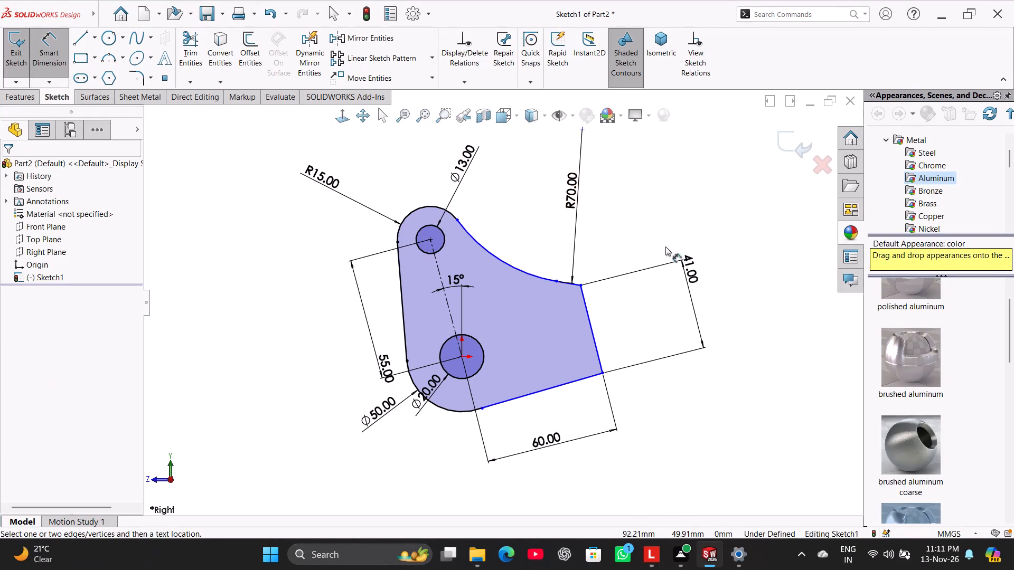
click(660, 172)
right_click(656, 187)
click(694, 218)
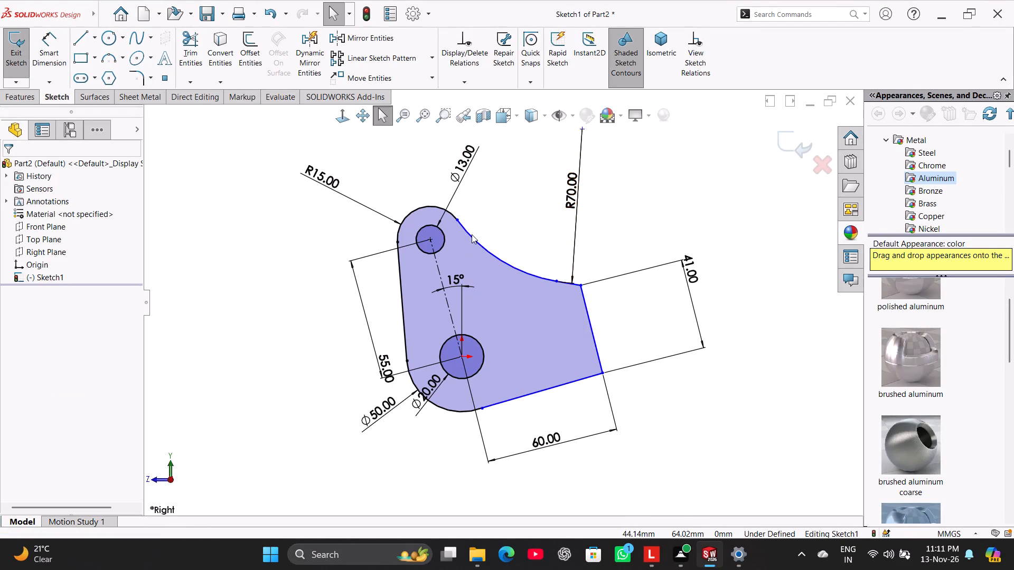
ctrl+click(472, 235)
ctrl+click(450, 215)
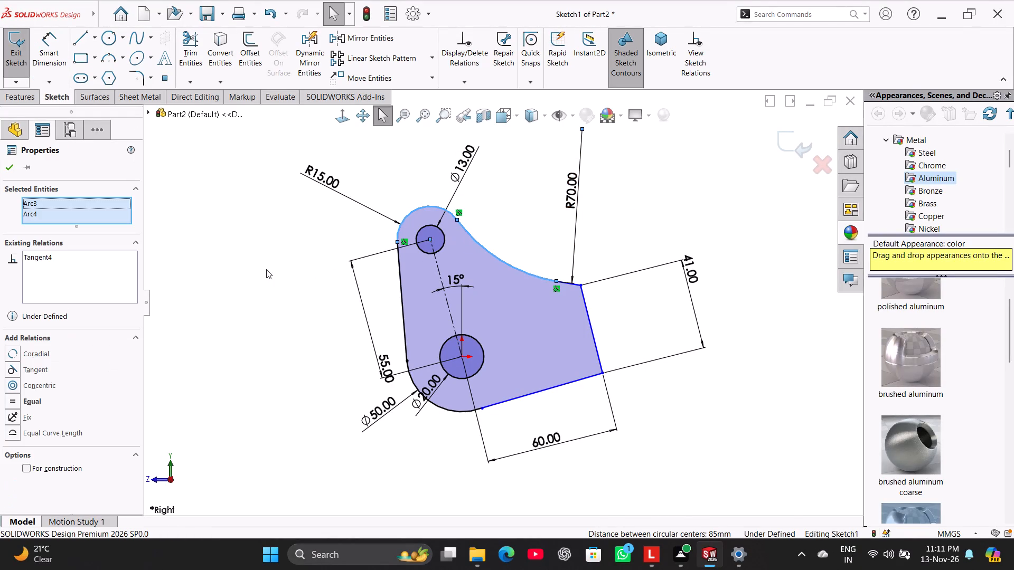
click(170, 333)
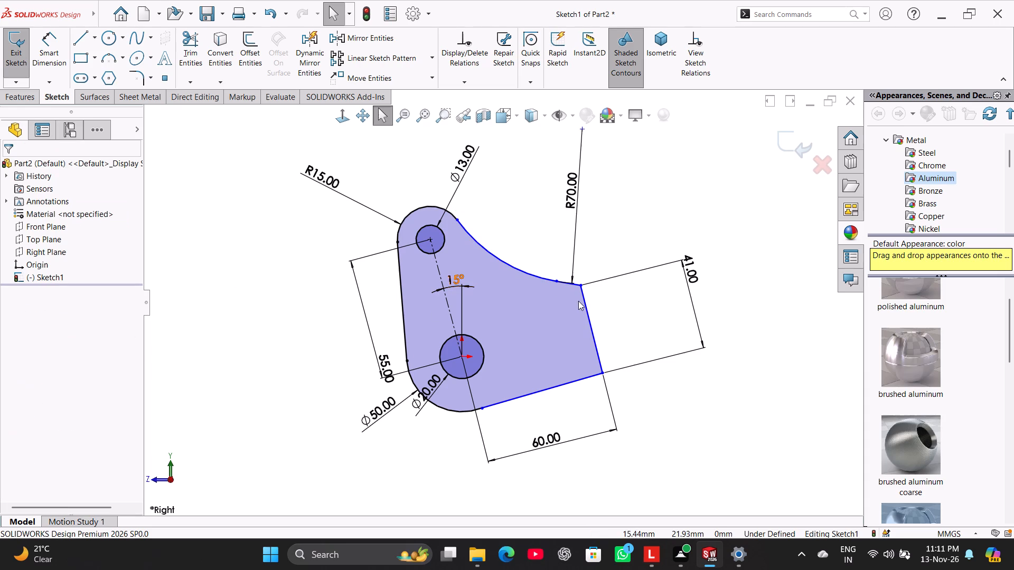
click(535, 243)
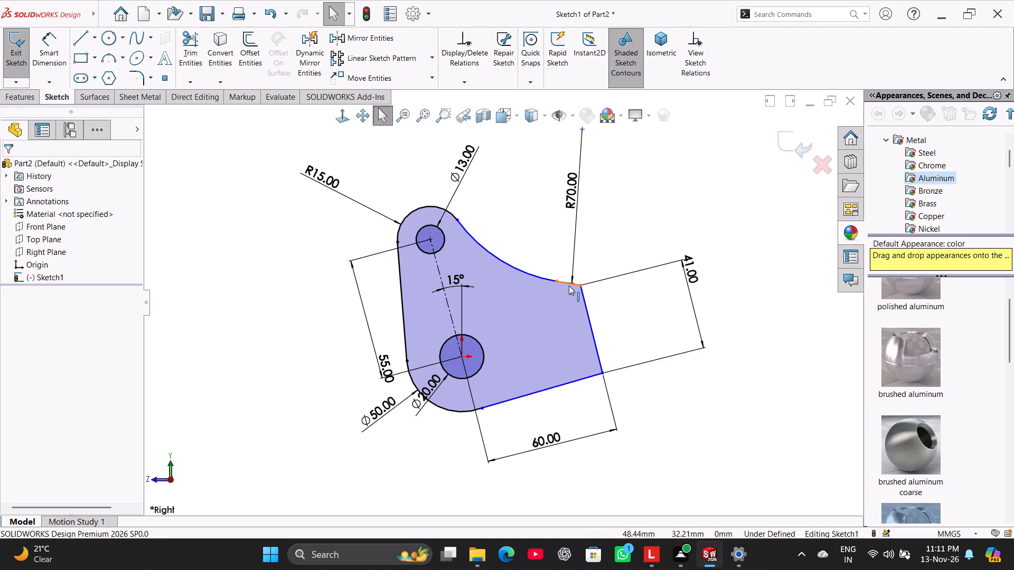
Make the short line between the R70 arc and the steep end line horizontal.
right_click(569, 286)
click(578, 260)
click(544, 236)
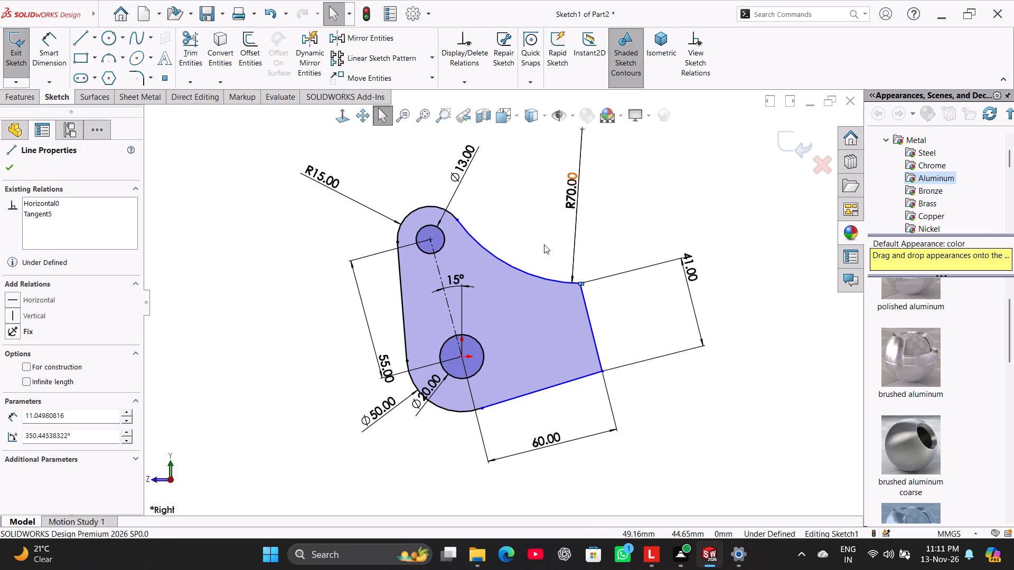
click(623, 217)
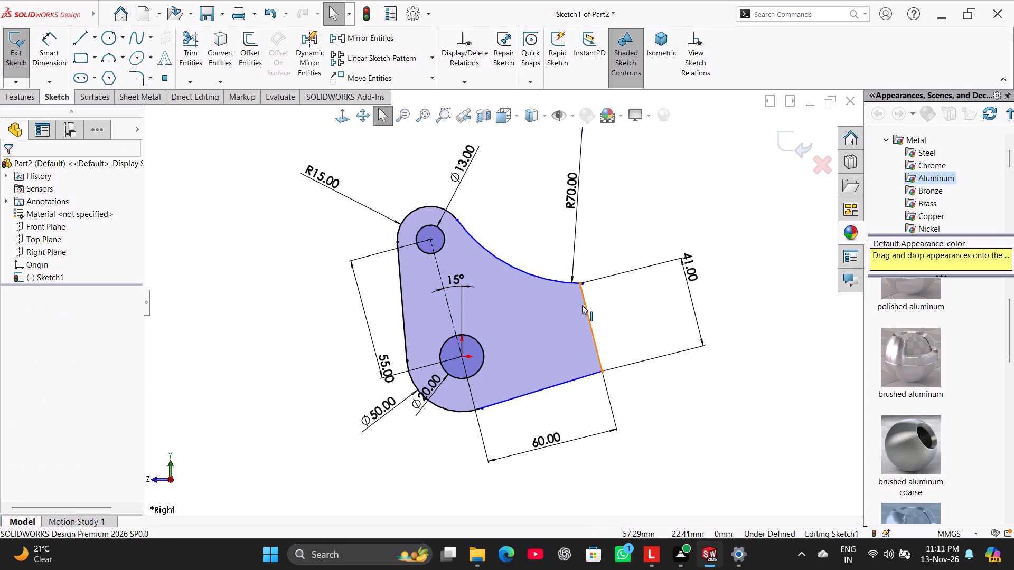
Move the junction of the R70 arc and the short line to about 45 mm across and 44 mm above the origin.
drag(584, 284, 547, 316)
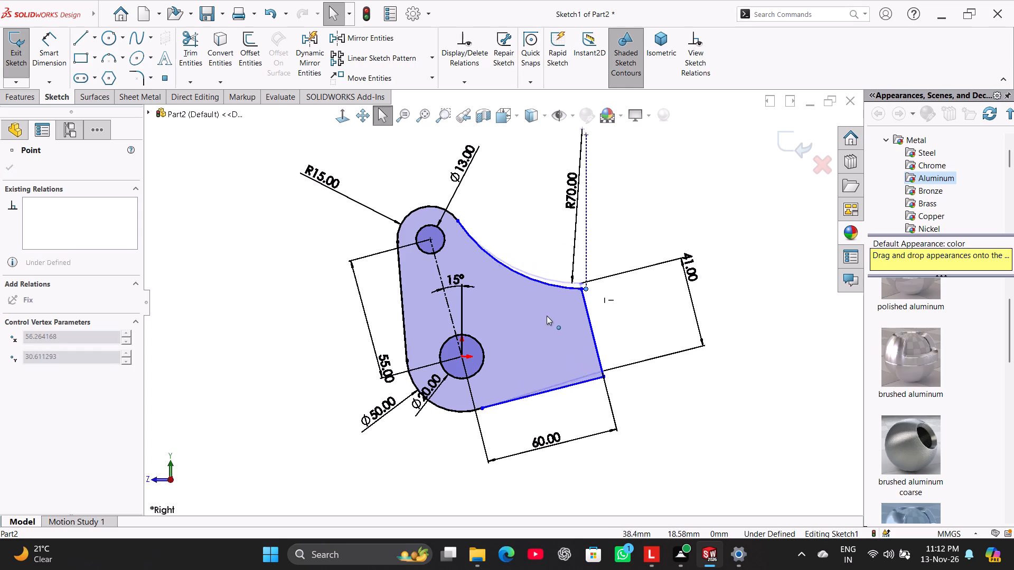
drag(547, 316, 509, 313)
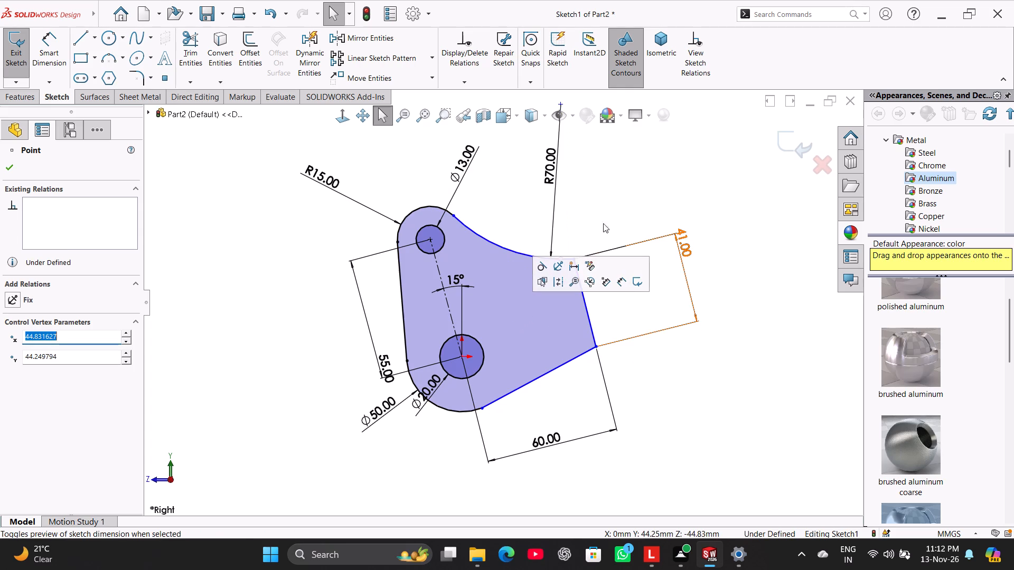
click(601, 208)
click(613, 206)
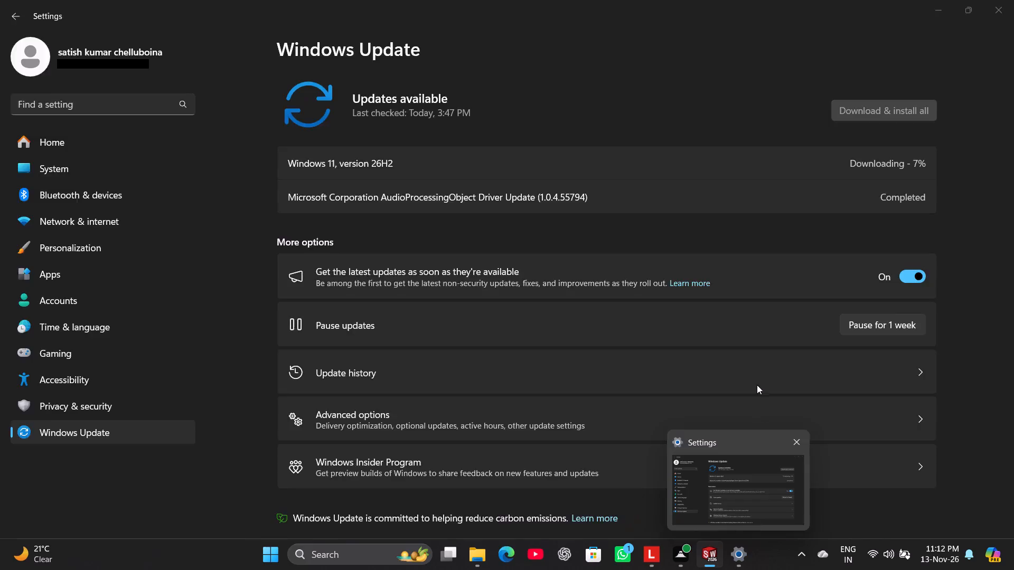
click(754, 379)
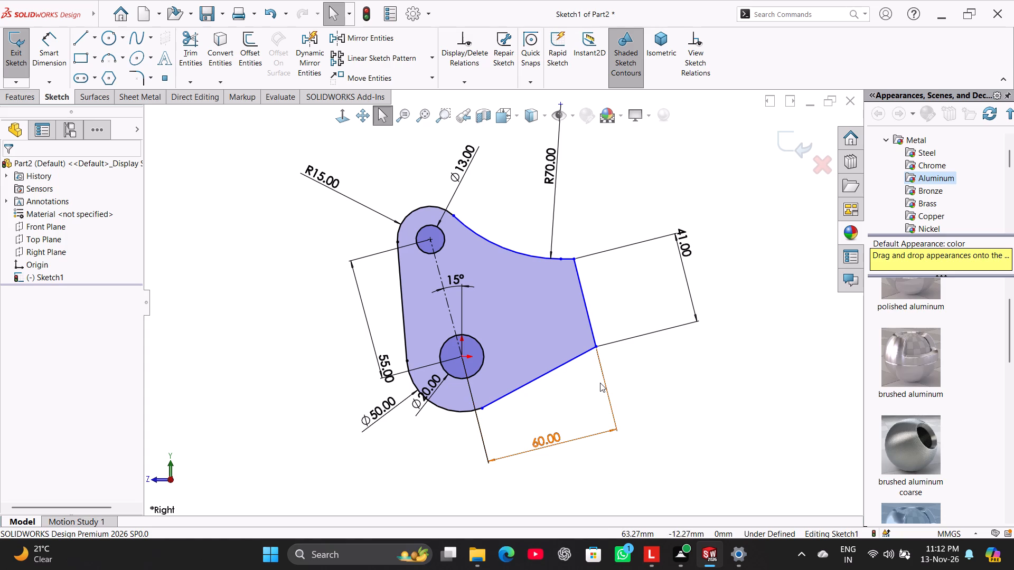
Make the outline's sloping bottom line horizontal.
right_click(539, 376)
click(550, 319)
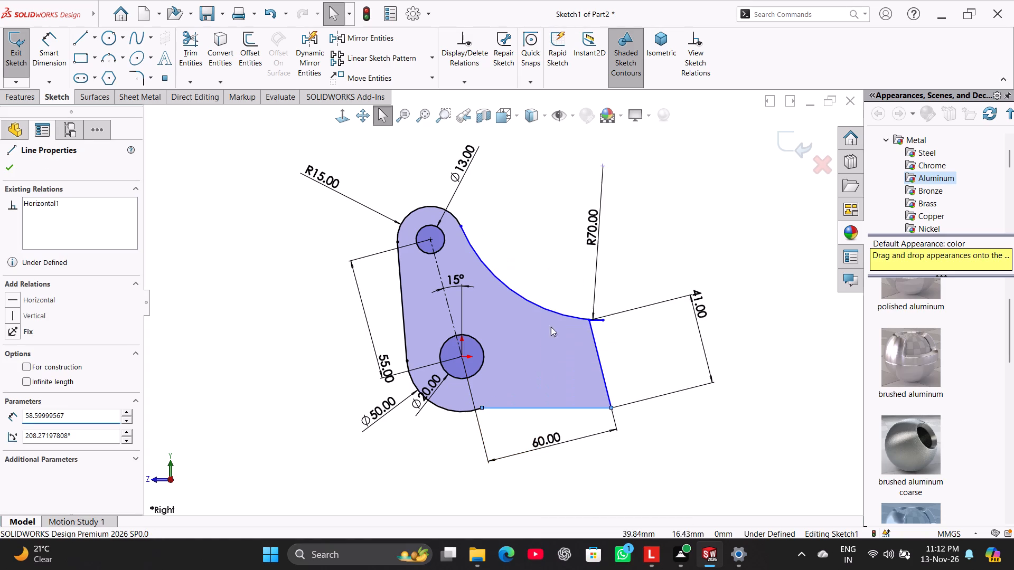
click(764, 318)
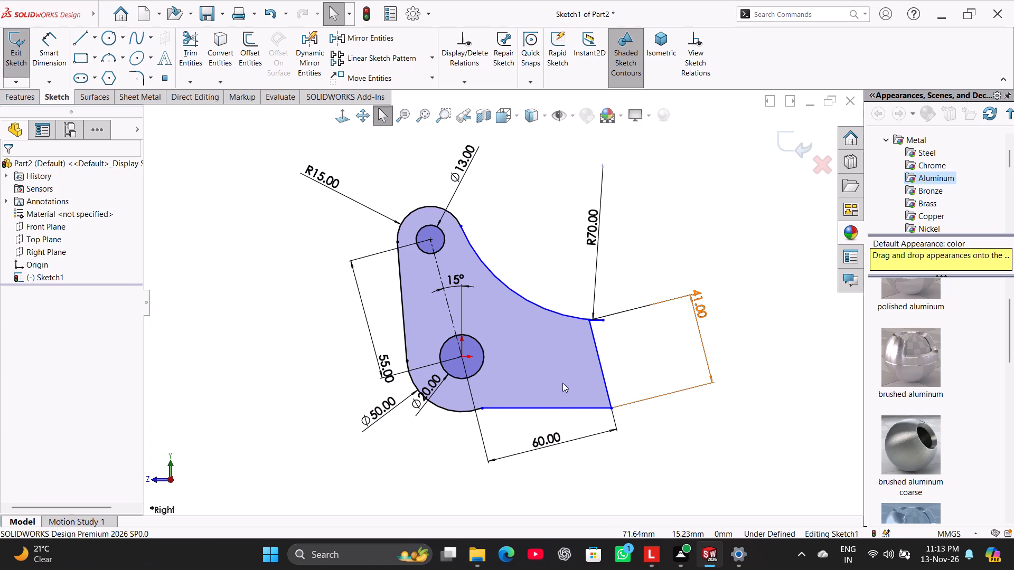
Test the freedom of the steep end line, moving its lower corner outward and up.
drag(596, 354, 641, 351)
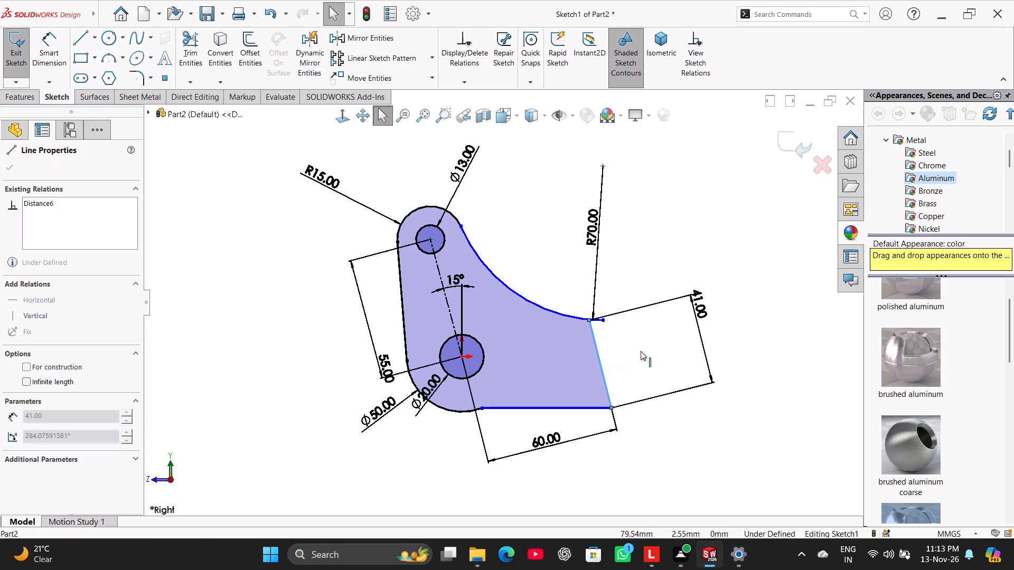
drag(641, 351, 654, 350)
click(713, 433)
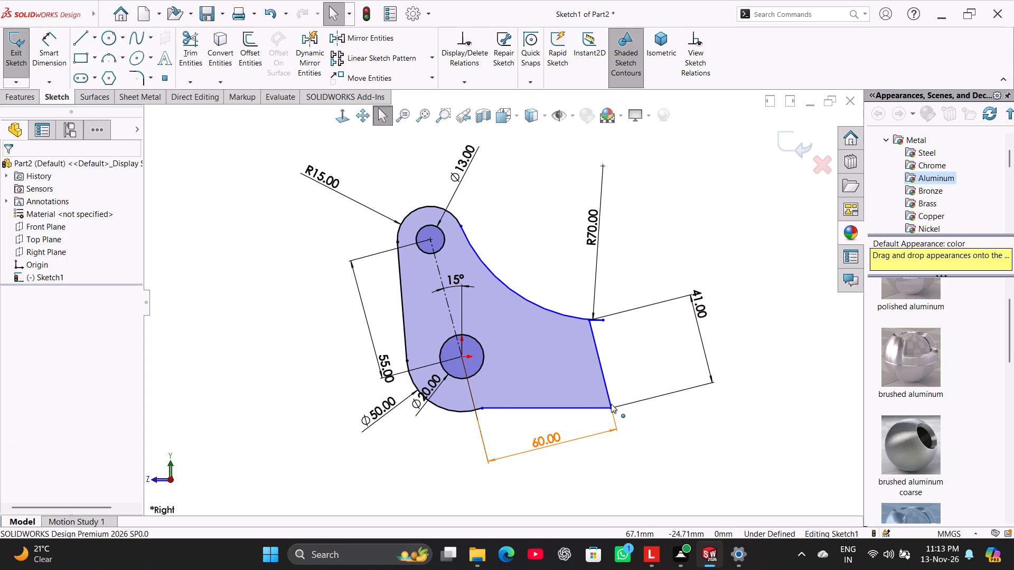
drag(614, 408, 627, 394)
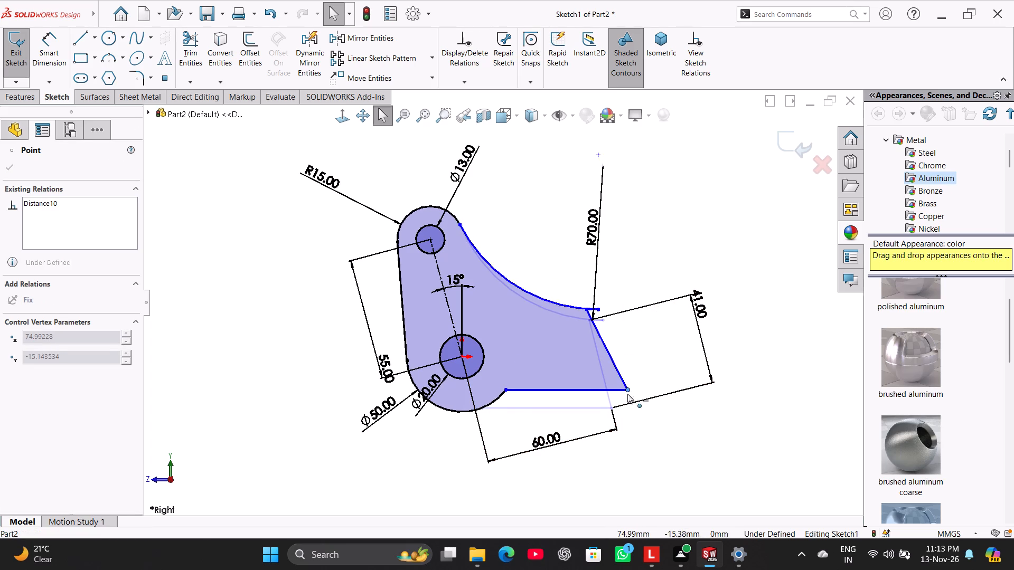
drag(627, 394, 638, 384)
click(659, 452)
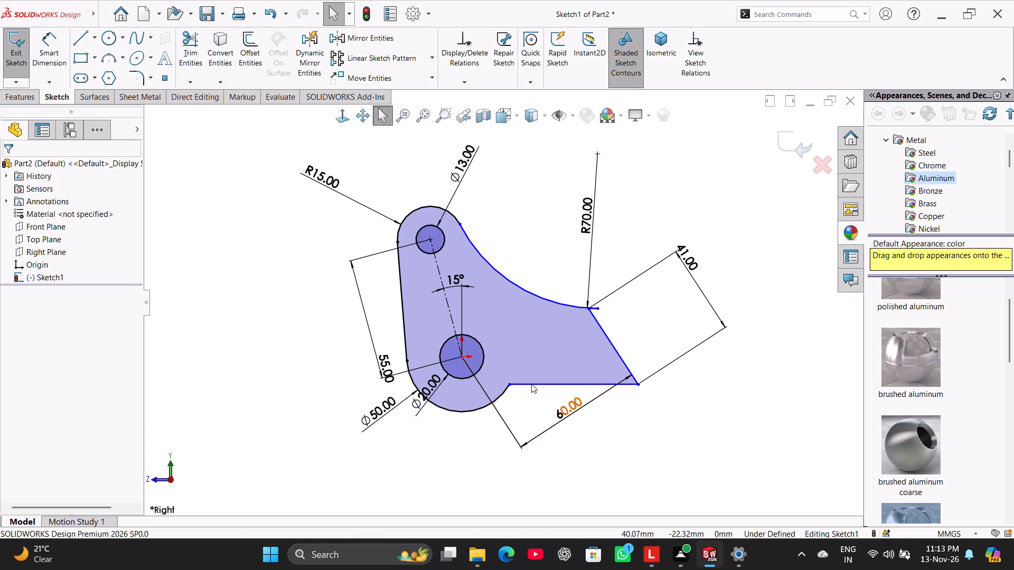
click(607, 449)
Make the bottom horizontal line tangent to the 50 mm diameter arc.
ctrl+click(504, 392)
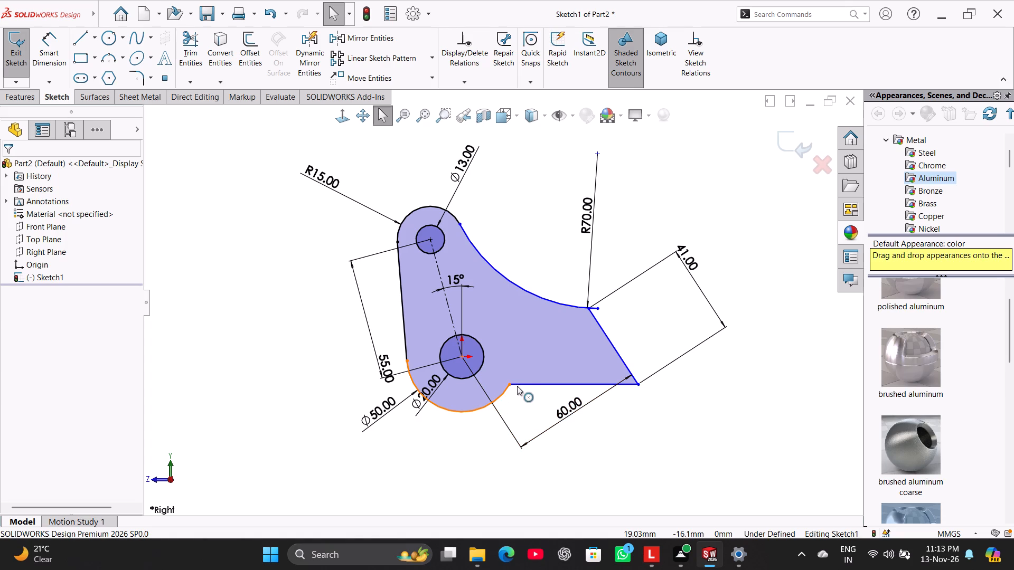
ctrl+click(528, 385)
click(25, 354)
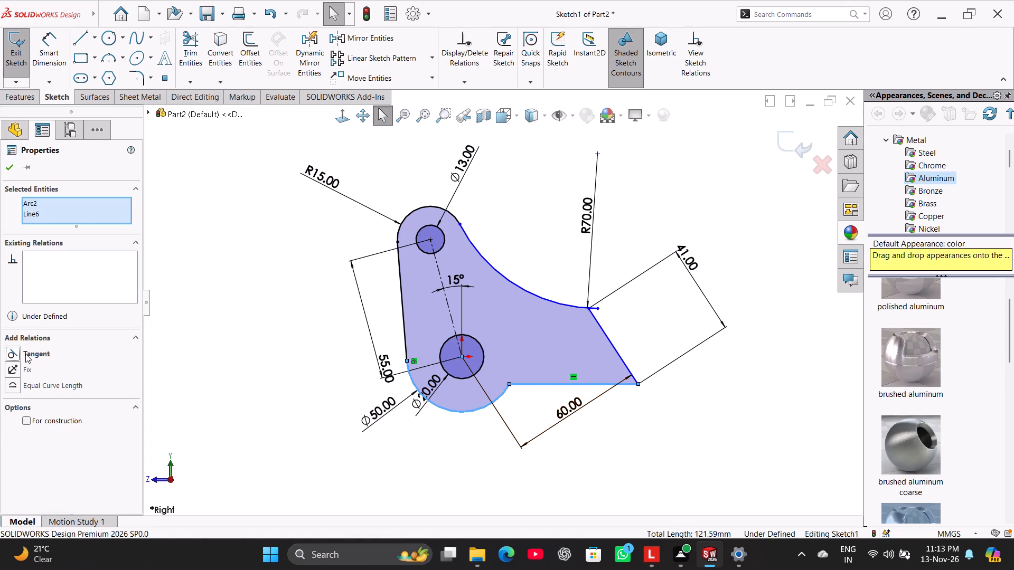
click(226, 346)
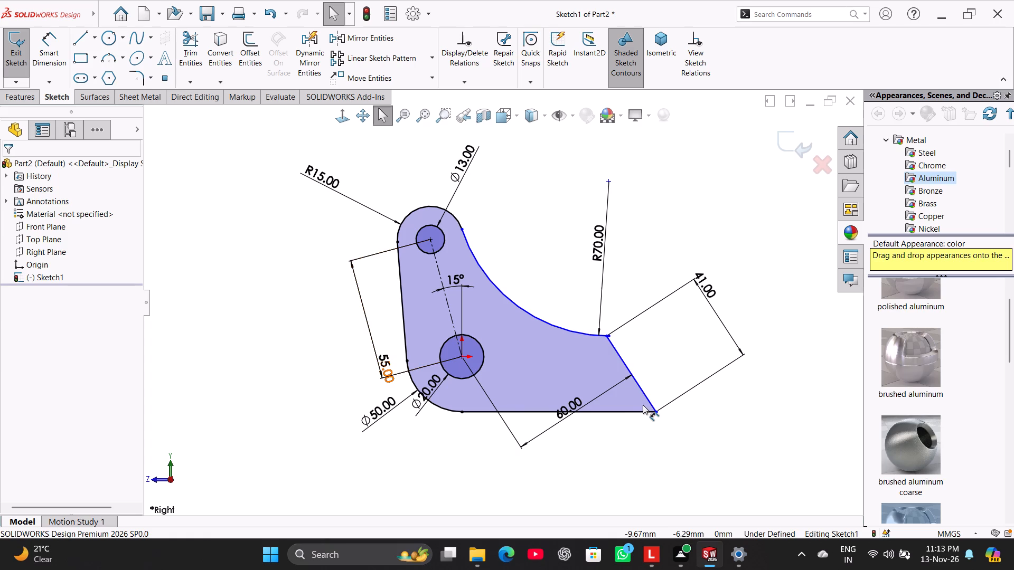
Make the slanted 41 mm end line vertical.
right_click(636, 380)
click(663, 321)
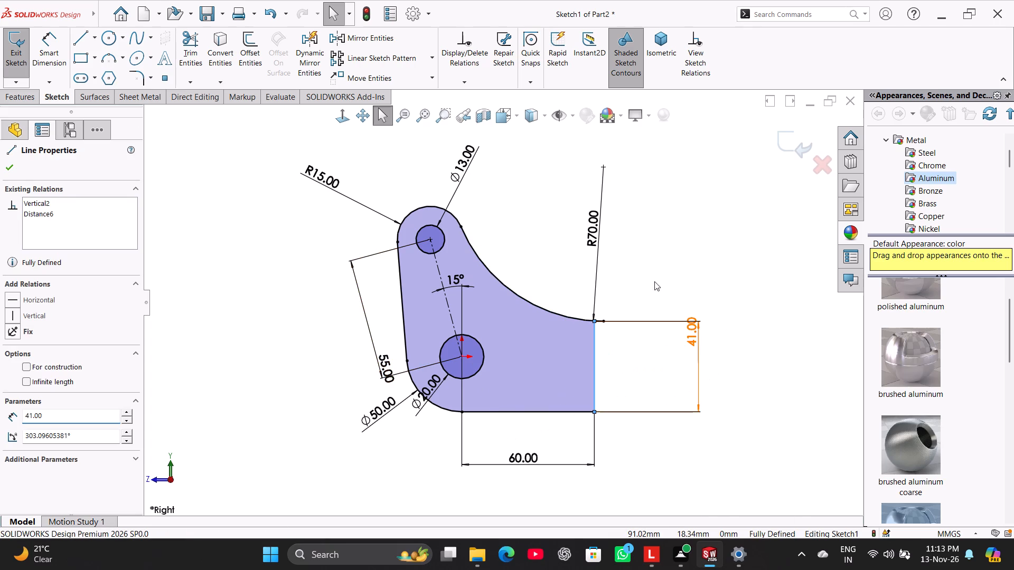
click(654, 257)
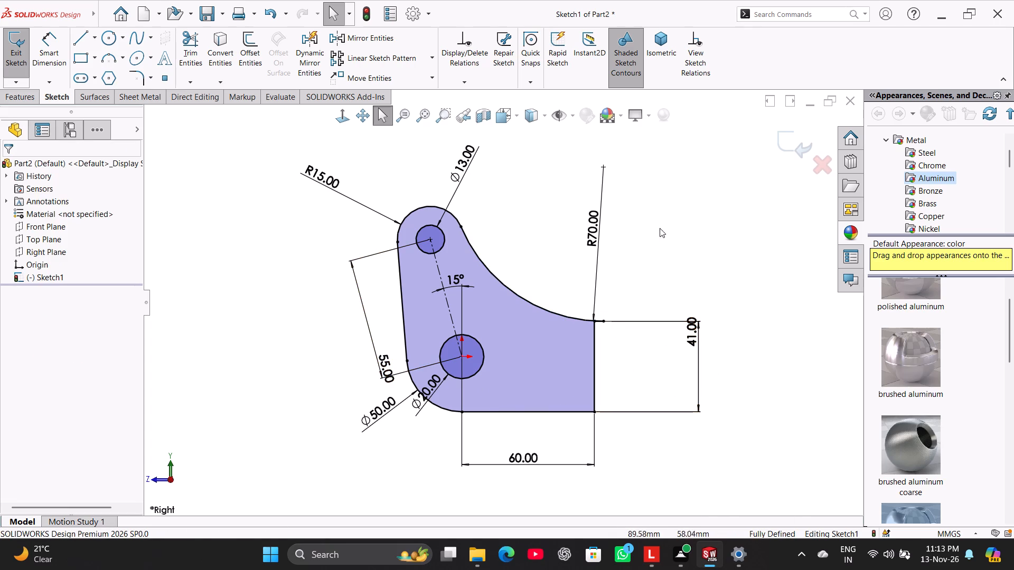
right_click(665, 215)
click(661, 265)
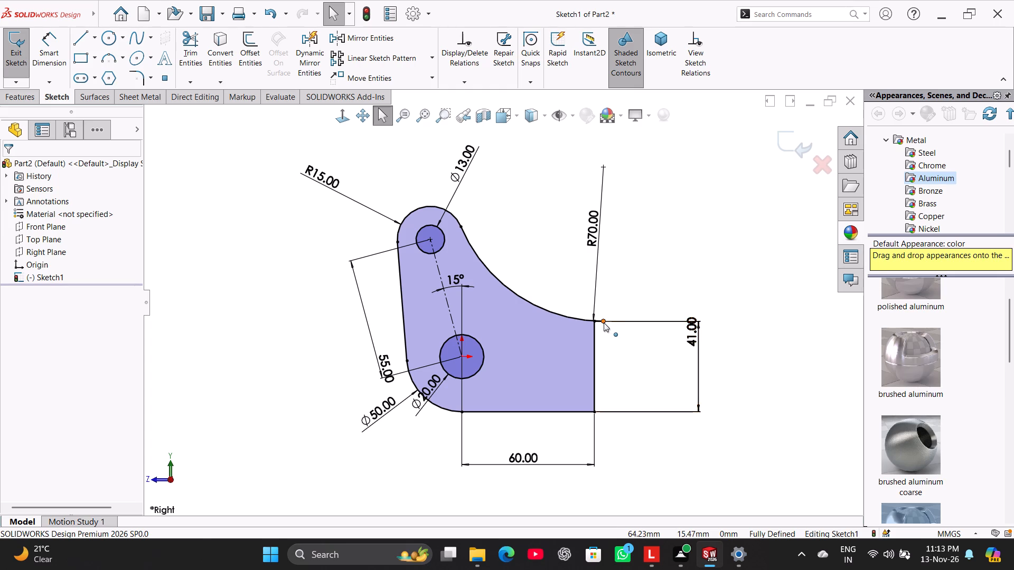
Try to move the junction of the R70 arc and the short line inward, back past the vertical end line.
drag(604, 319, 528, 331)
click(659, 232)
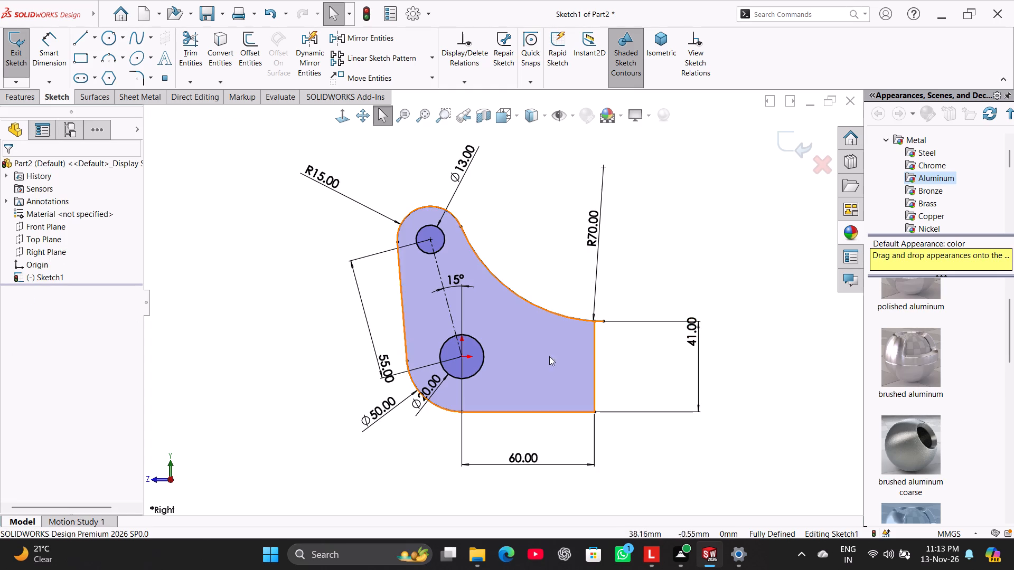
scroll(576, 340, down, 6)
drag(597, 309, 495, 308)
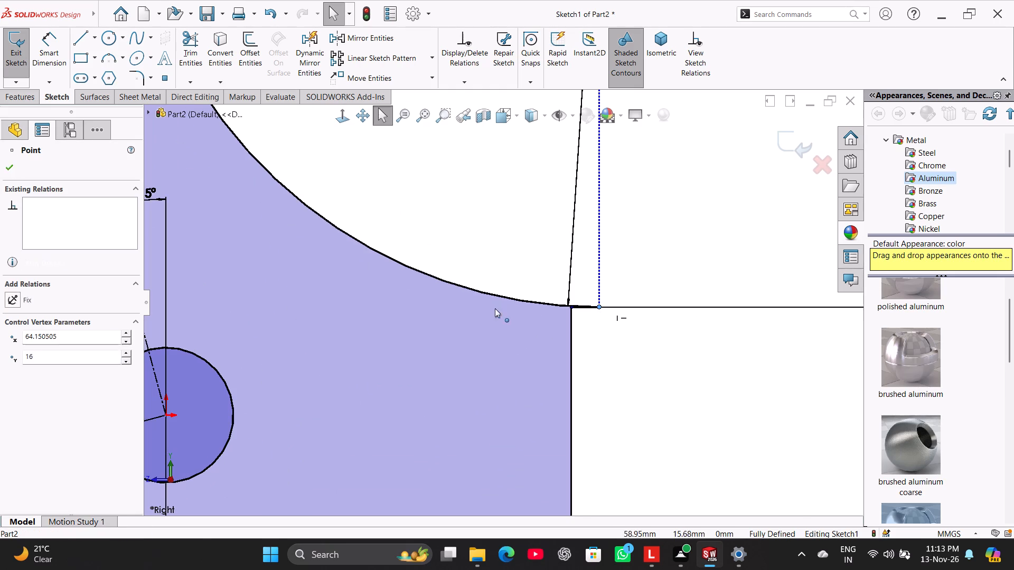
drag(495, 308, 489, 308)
Trim away the overlapping R70 arc and short horizontal line past the top of the vertical end line.
scroll(529, 221, up, 2)
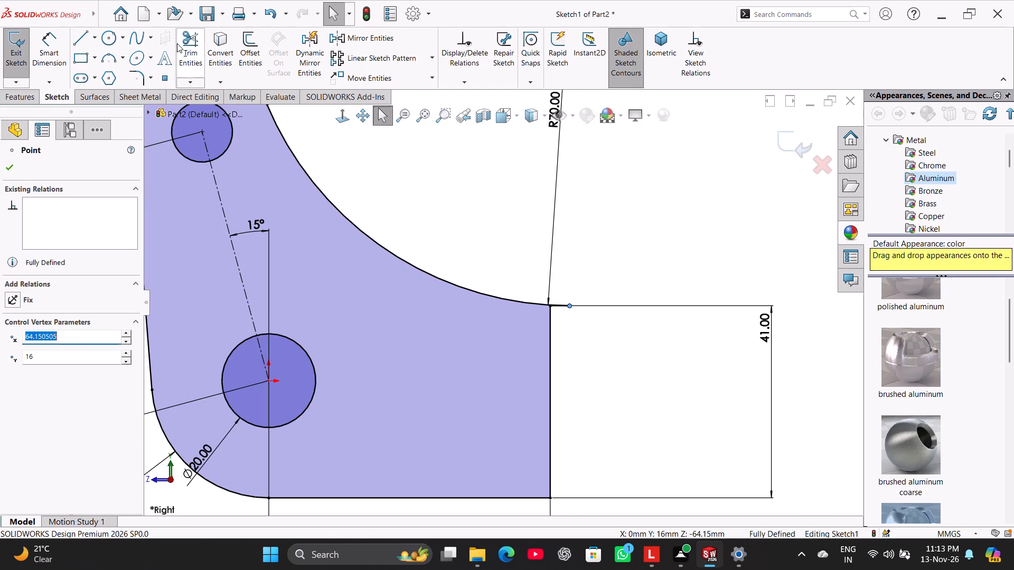
click(177, 43)
drag(567, 320, 564, 286)
scroll(586, 295, up, 2)
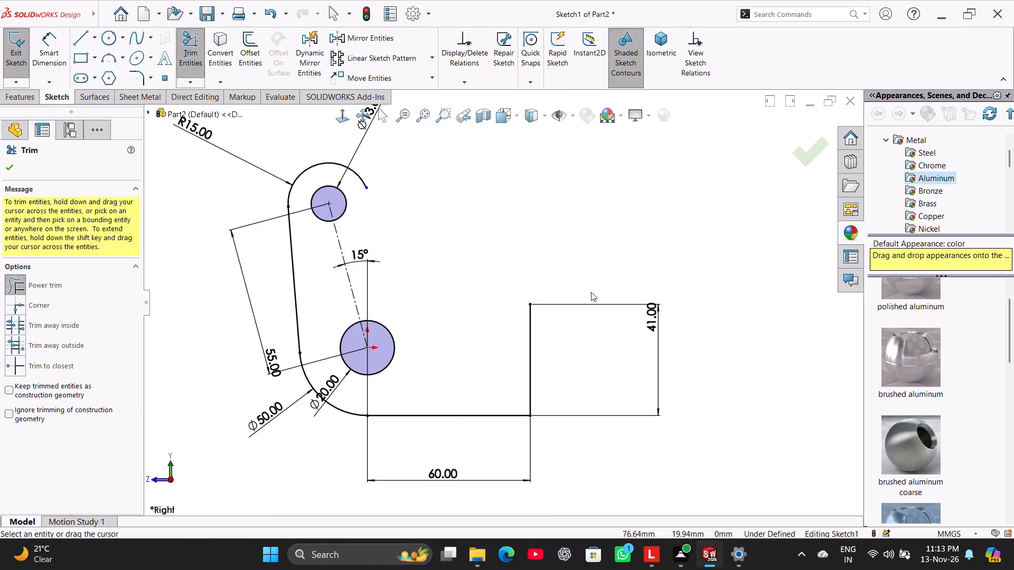
Undo the trim that removed the R70 arc and the short horizontal line.
scroll(591, 292, up, 2)
key(ctrl+z)
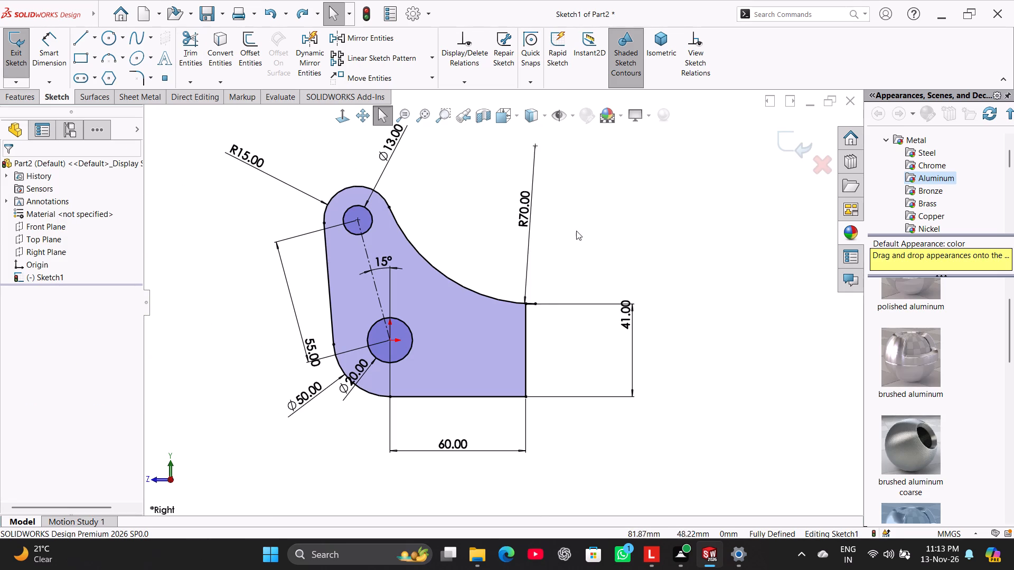
click(580, 226)
right_click(567, 246)
click(565, 262)
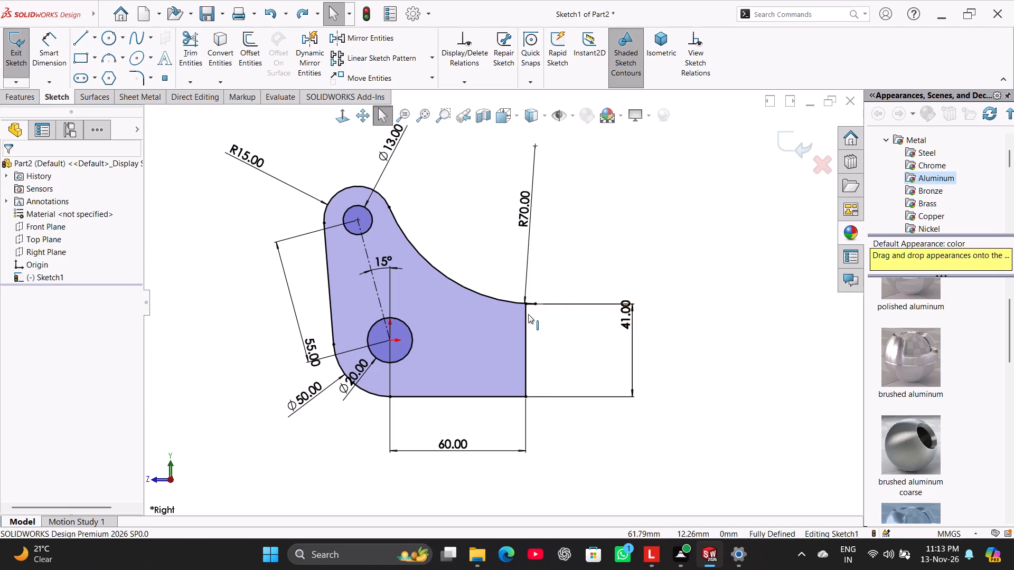
drag(525, 318, 564, 319)
click(546, 242)
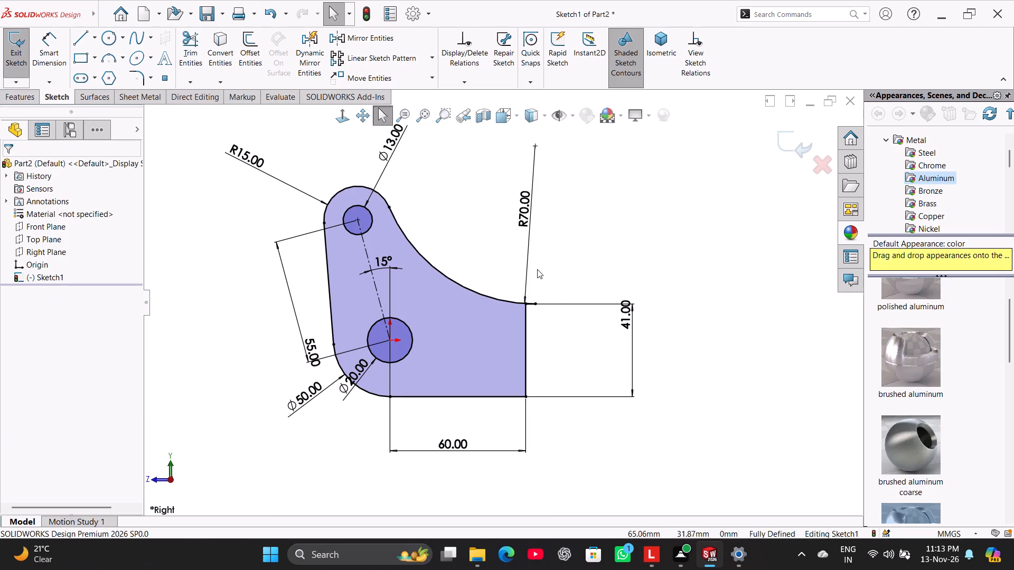
Delete the R70 radius dimension from the concave arc.
right_click(524, 208)
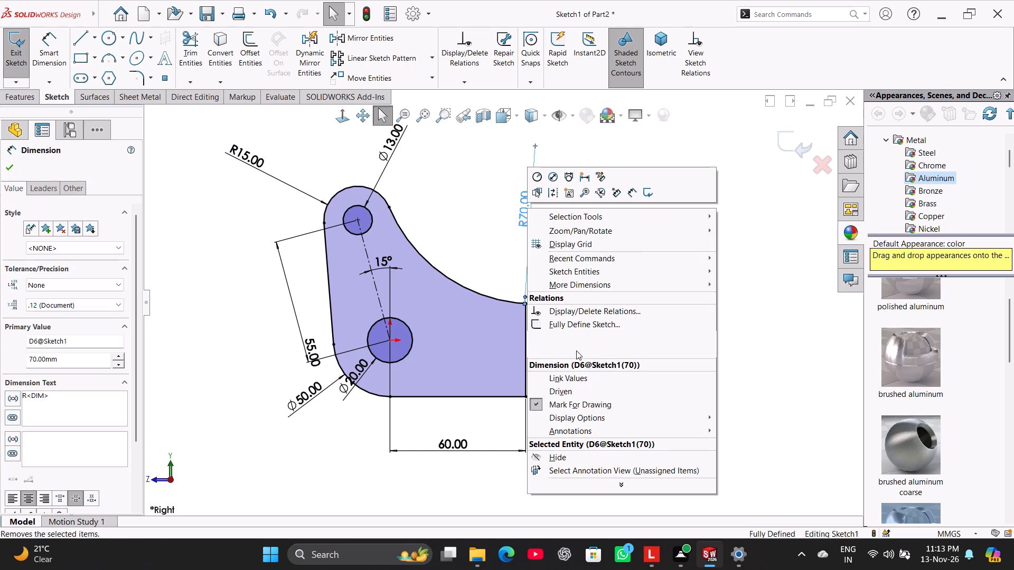
click(562, 346)
Move the junction of the concave arc and short horizontal line inward past the vertical end line, making the line about 15 mm long.
drag(535, 303, 492, 270)
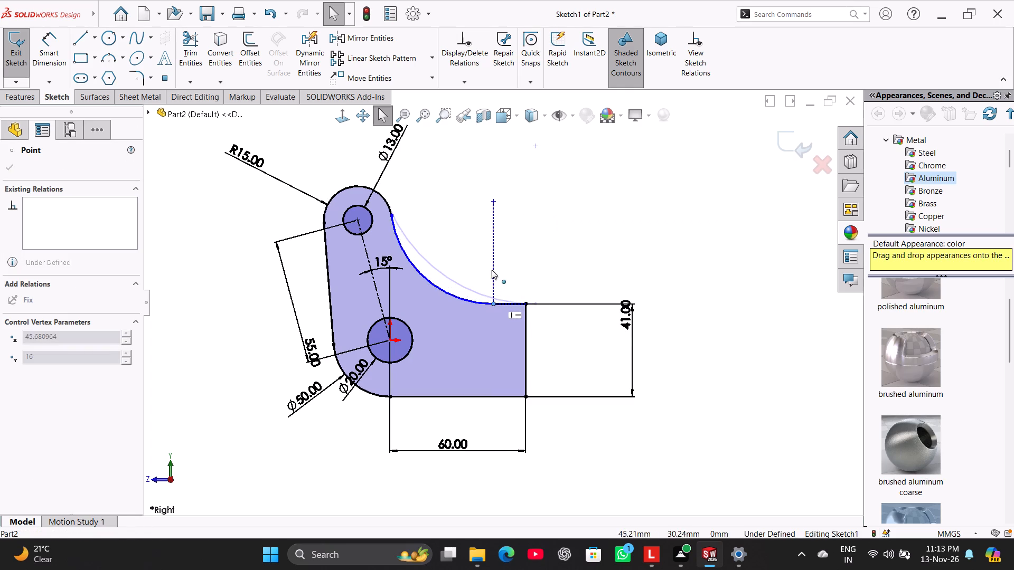
drag(492, 270, 491, 264)
click(471, 215)
Delete the short horizontal line between the concave arc and the vertical end line.
right_click(506, 303)
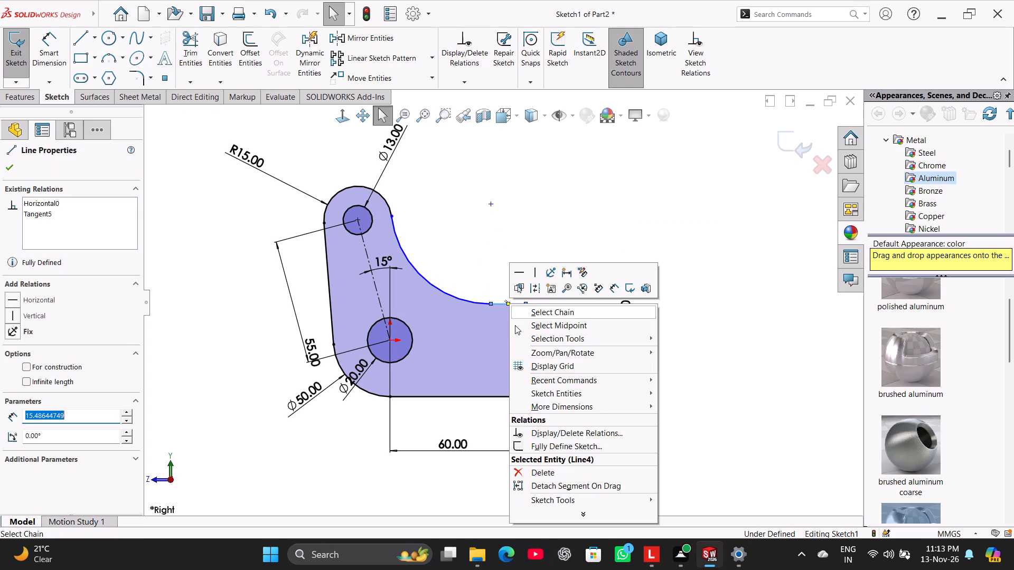
click(555, 472)
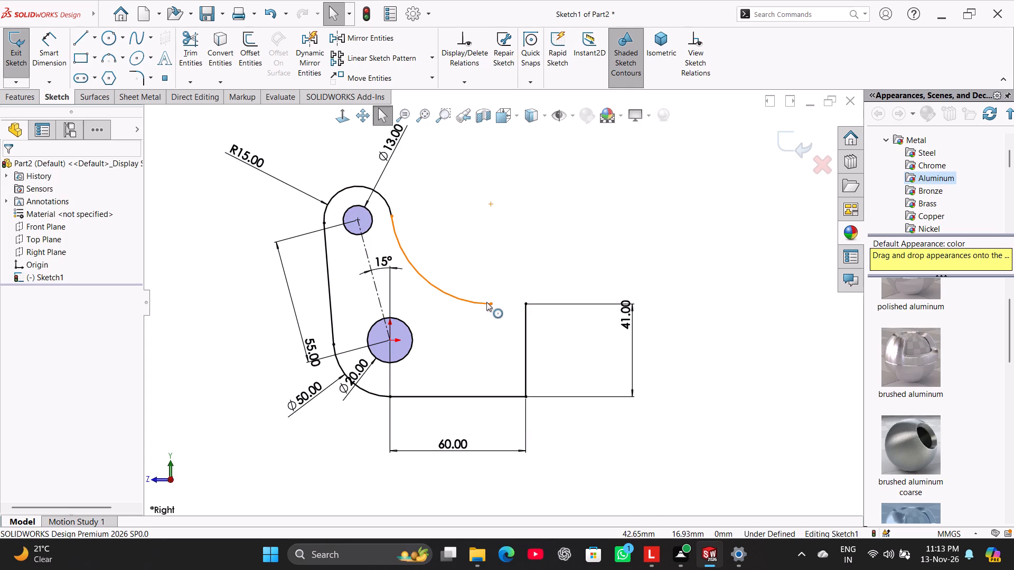
click(483, 238)
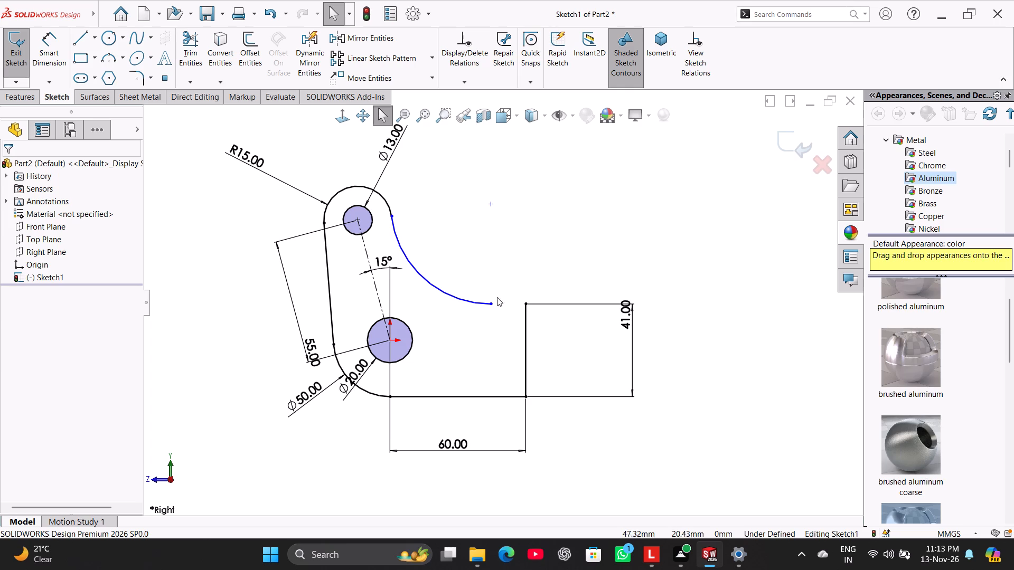
Attach the concave arc's free lower end to the top endpoint of the vertical end line.
drag(492, 305, 524, 306)
click(482, 242)
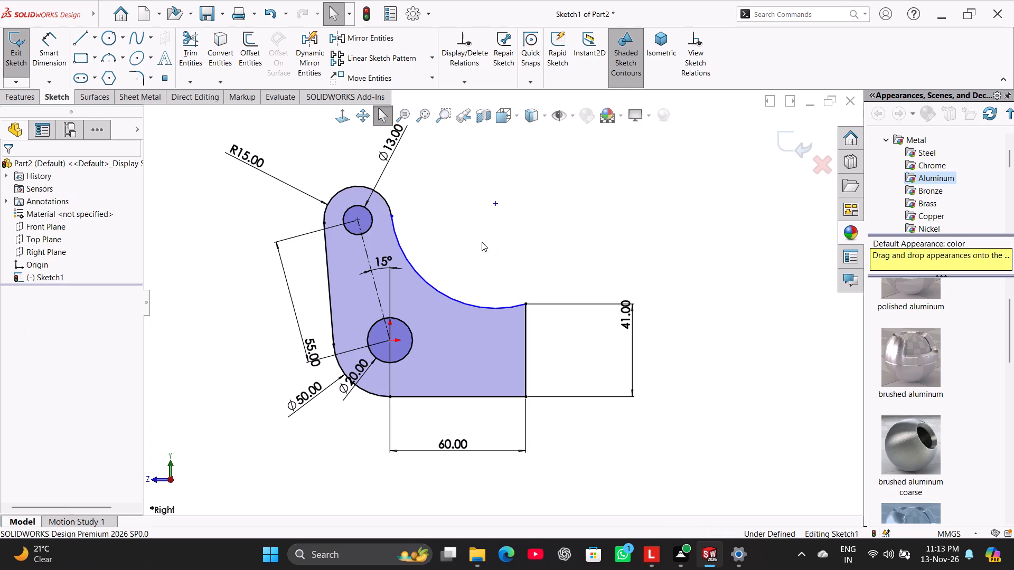
Dimension the concave arc with a radius of 70 mm.
click(58, 52)
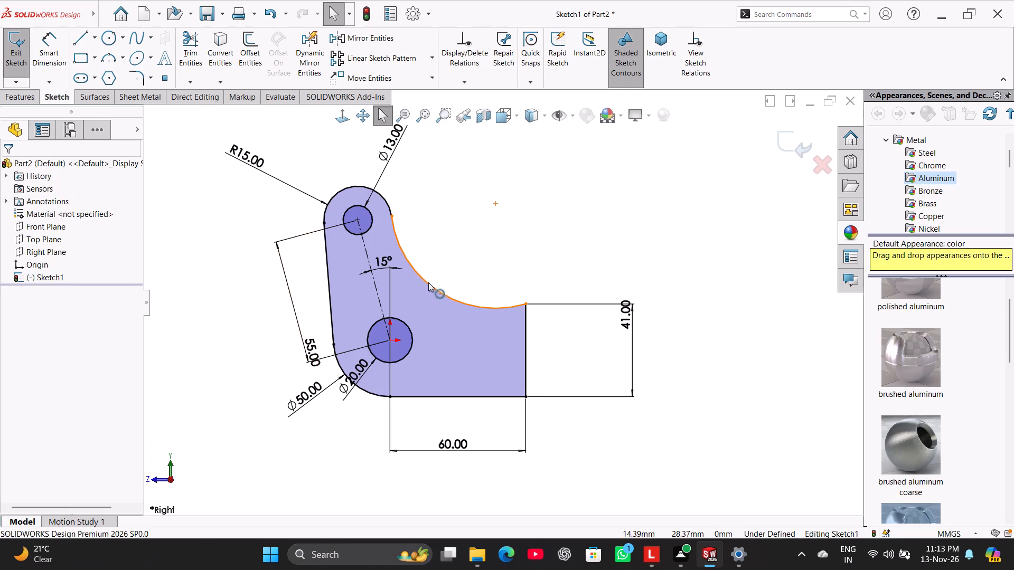
click(42, 56)
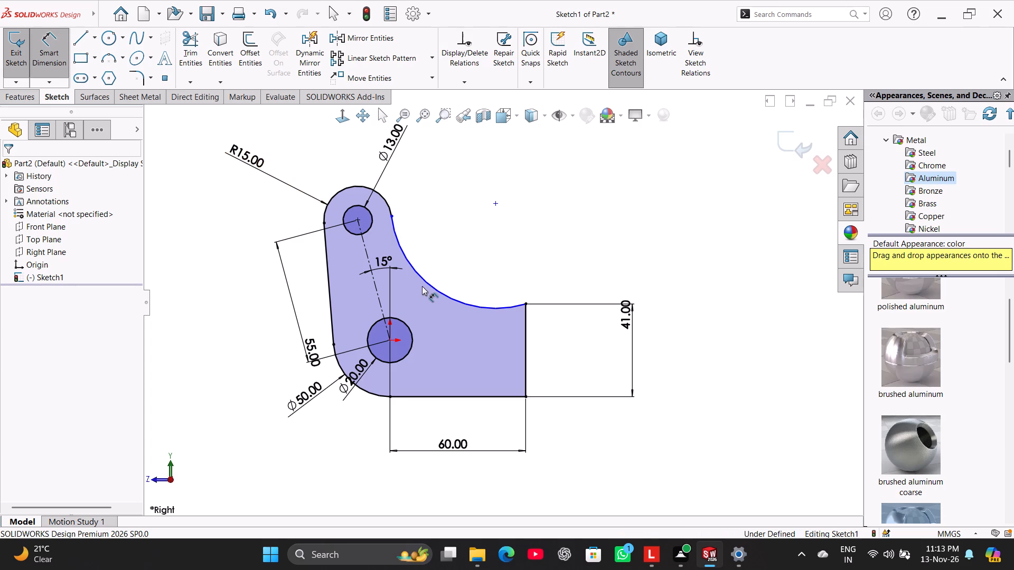
click(443, 279)
click(437, 289)
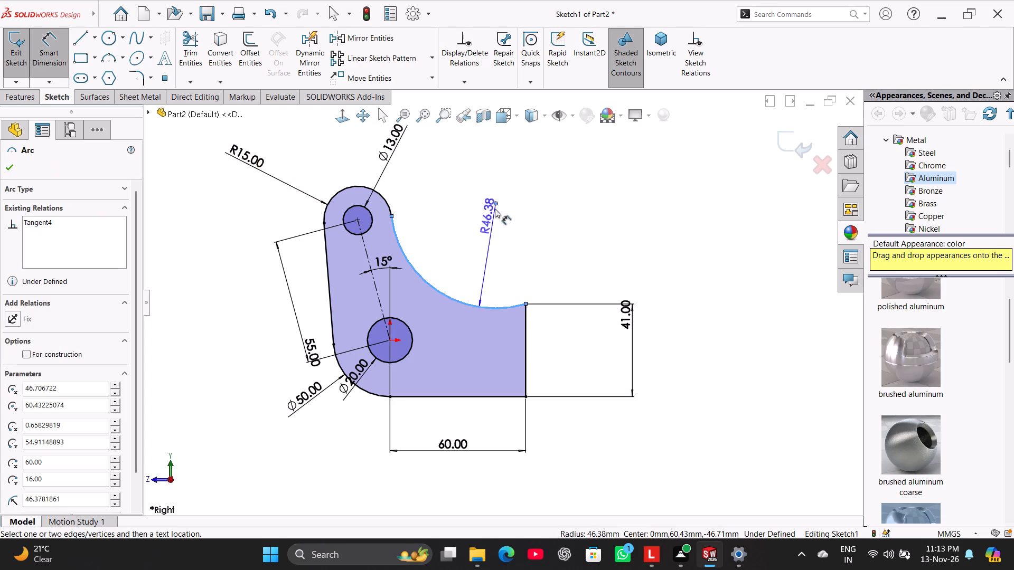
click(490, 217)
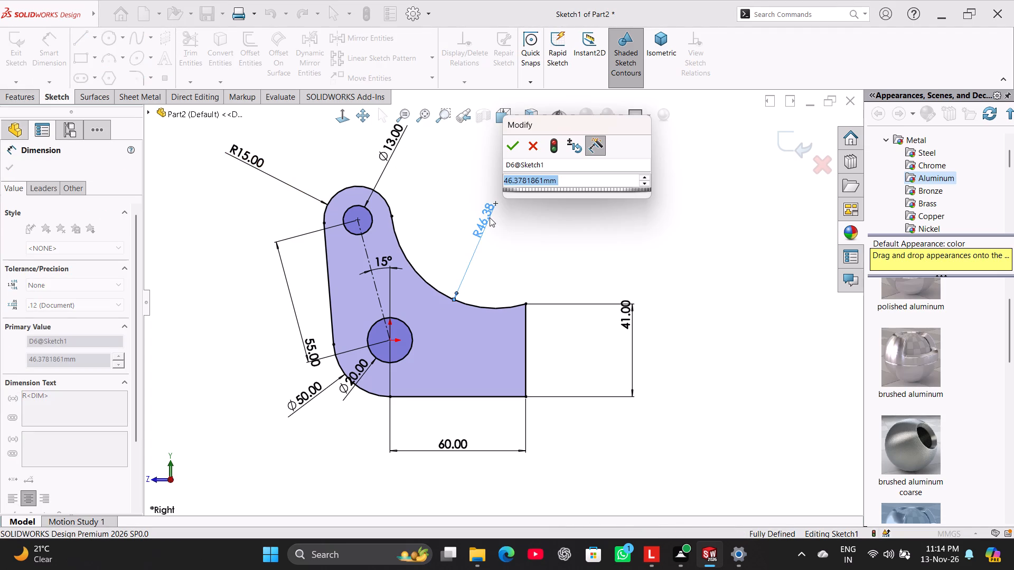
text(70)
key(Return)
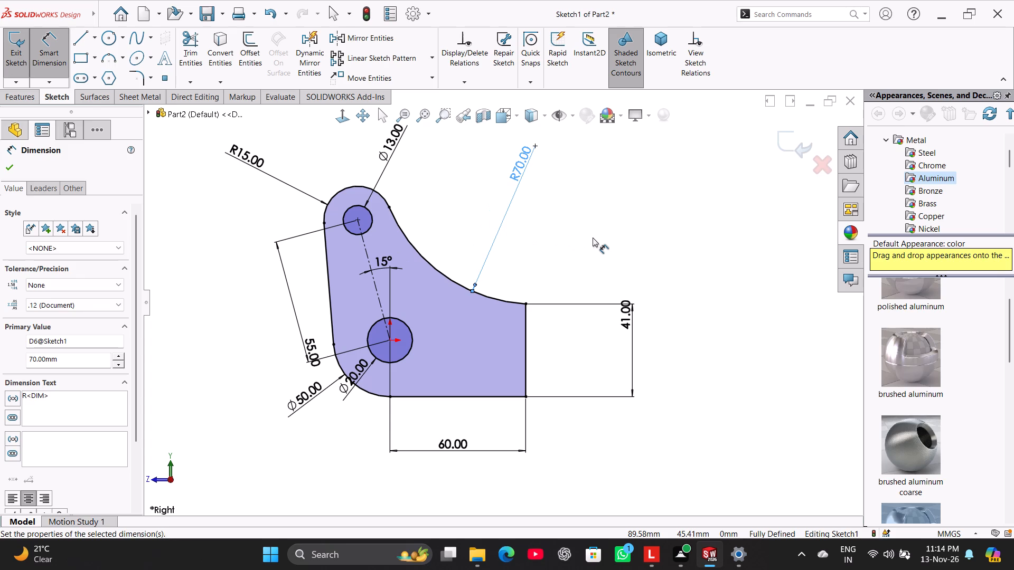
right_click(593, 237)
click(620, 275)
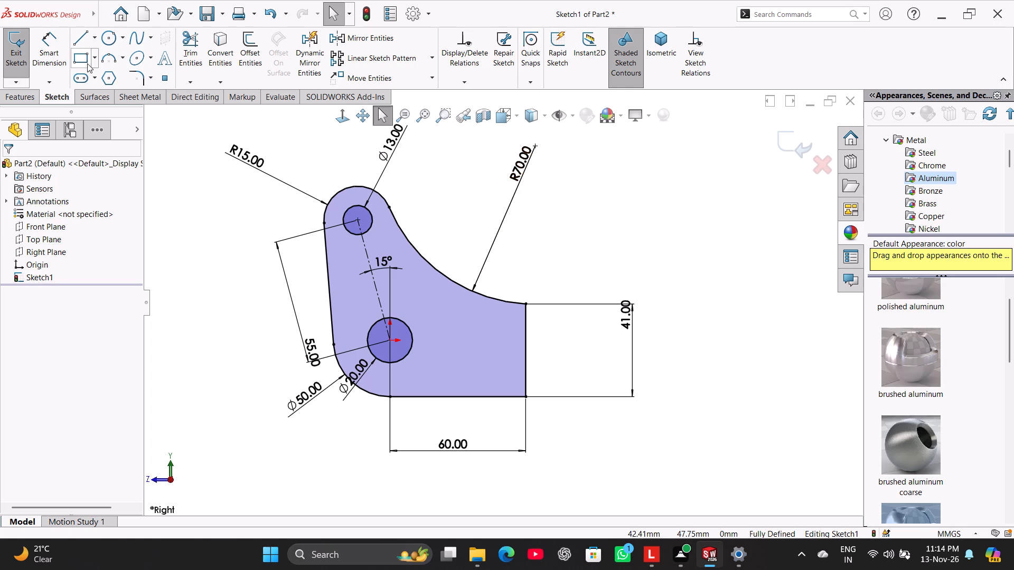
Sketch a straight slot across the vertical end line, about 46 mm between centres and 17 mm wide.
click(95, 79)
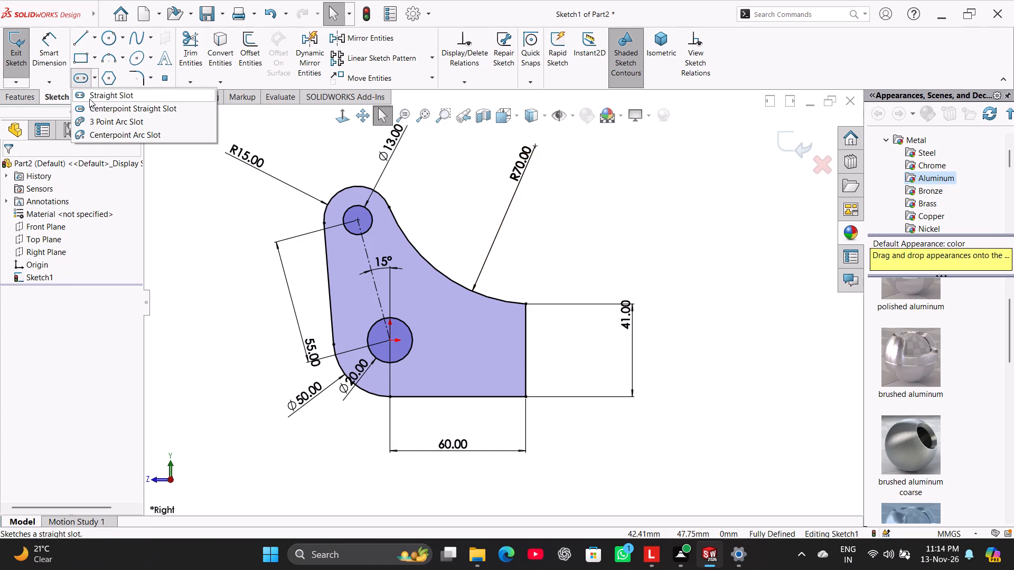
click(88, 96)
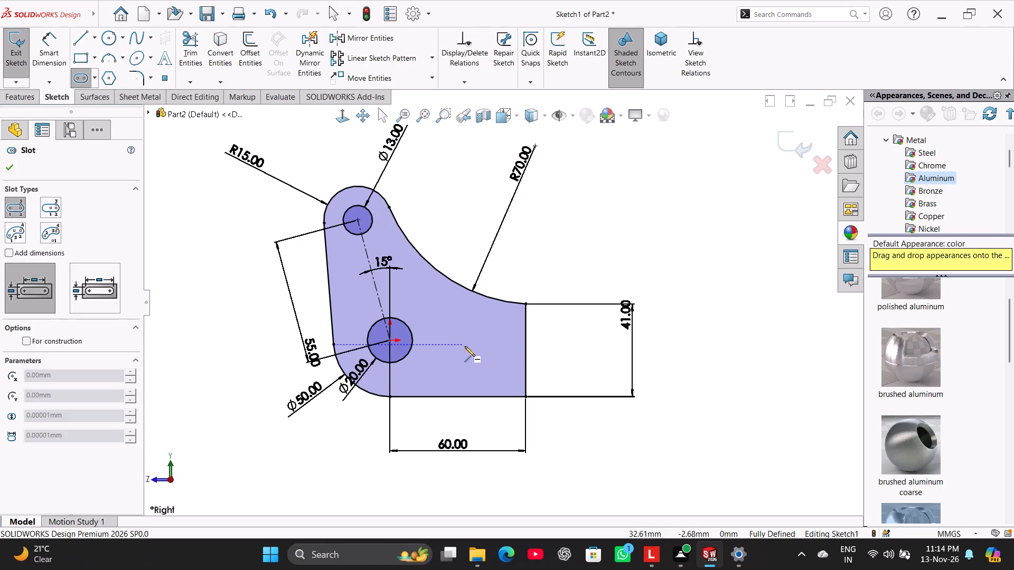
click(465, 346)
click(569, 343)
click(572, 364)
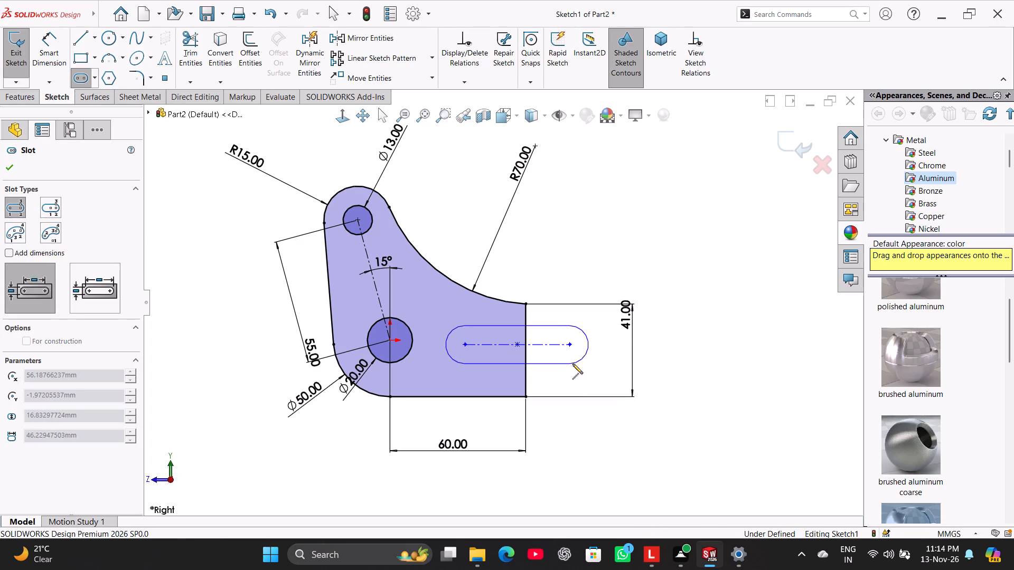
right_click(556, 260)
click(569, 270)
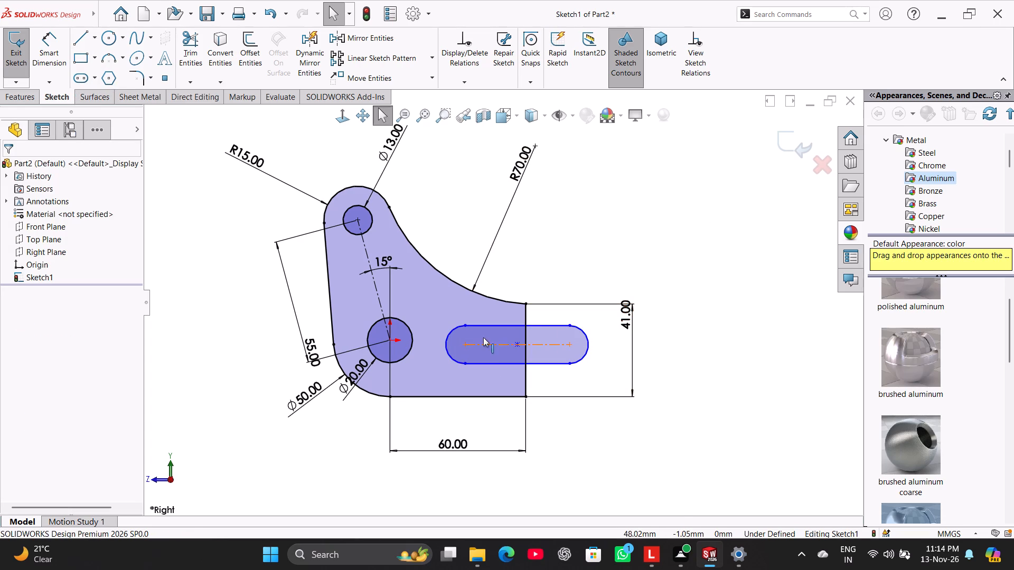
Draw a centerline from the origin to the slot's inner arc centre and make it horizontal.
click(96, 45)
click(106, 64)
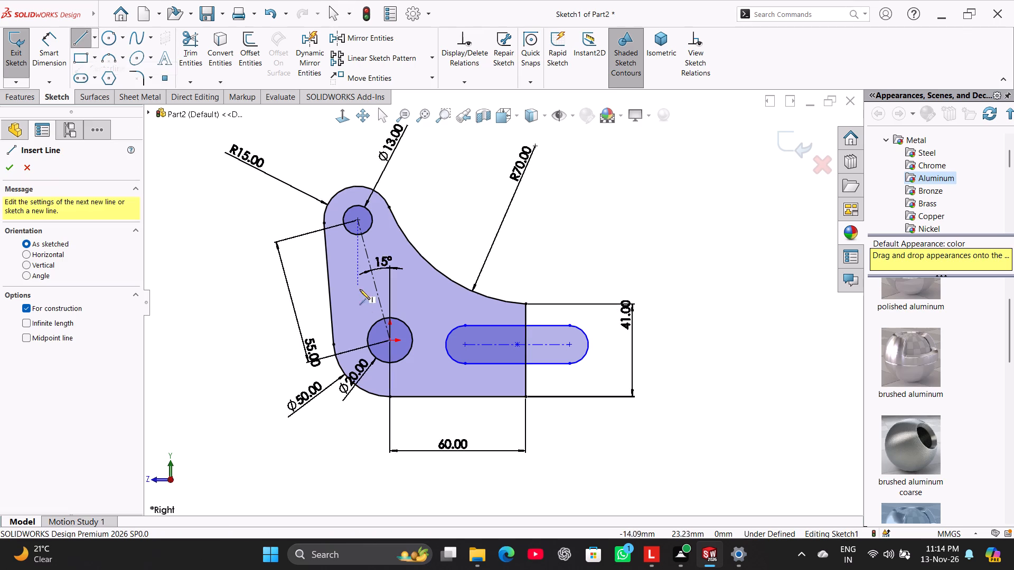
click(390, 343)
click(464, 346)
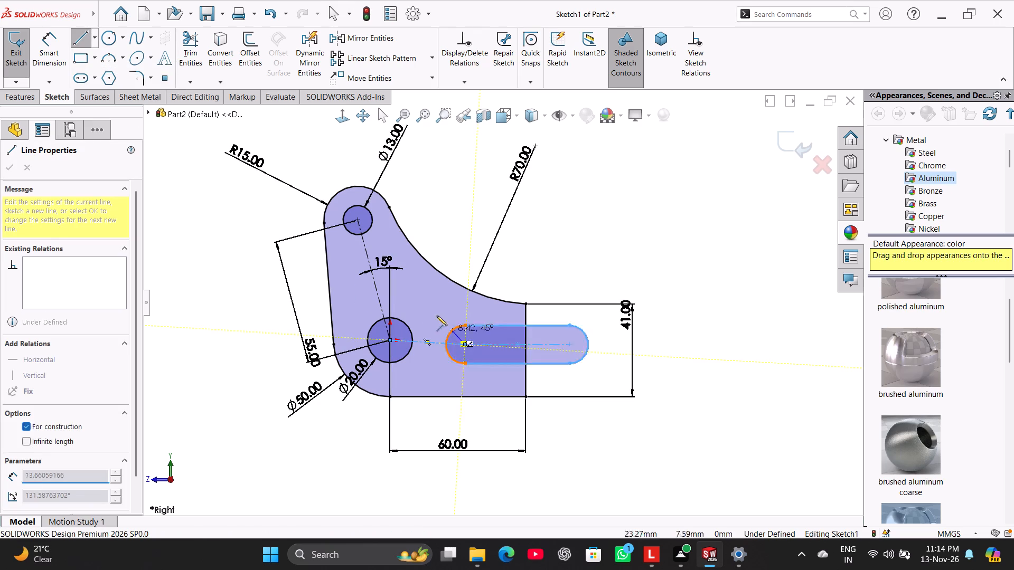
right_click(427, 308)
click(443, 315)
right_click(437, 345)
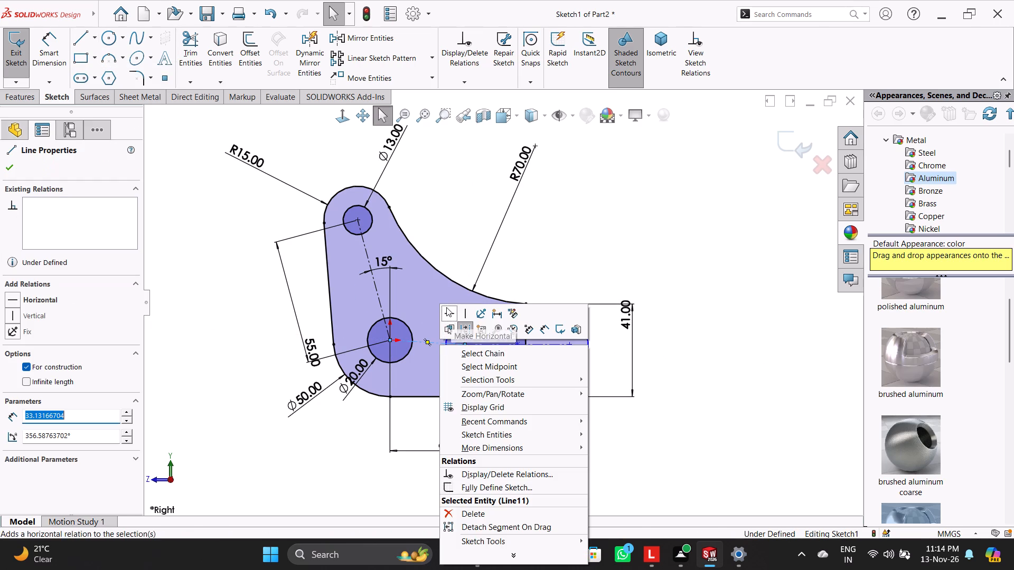
click(446, 307)
click(453, 251)
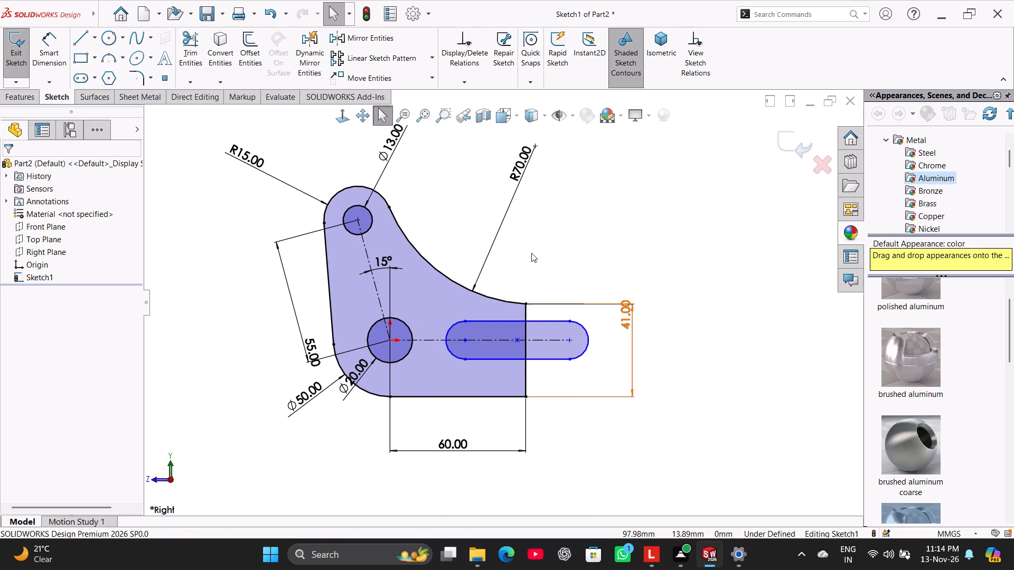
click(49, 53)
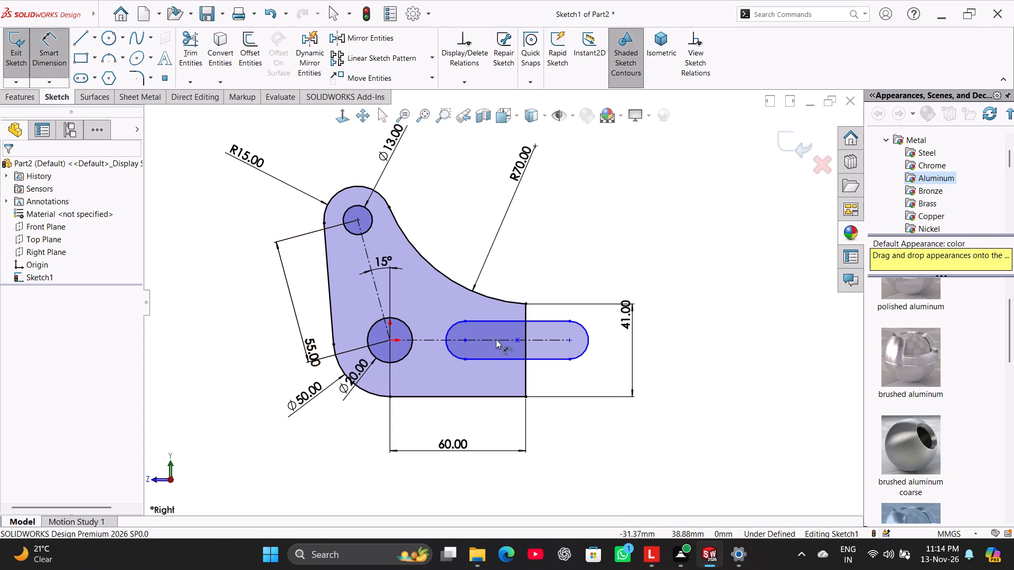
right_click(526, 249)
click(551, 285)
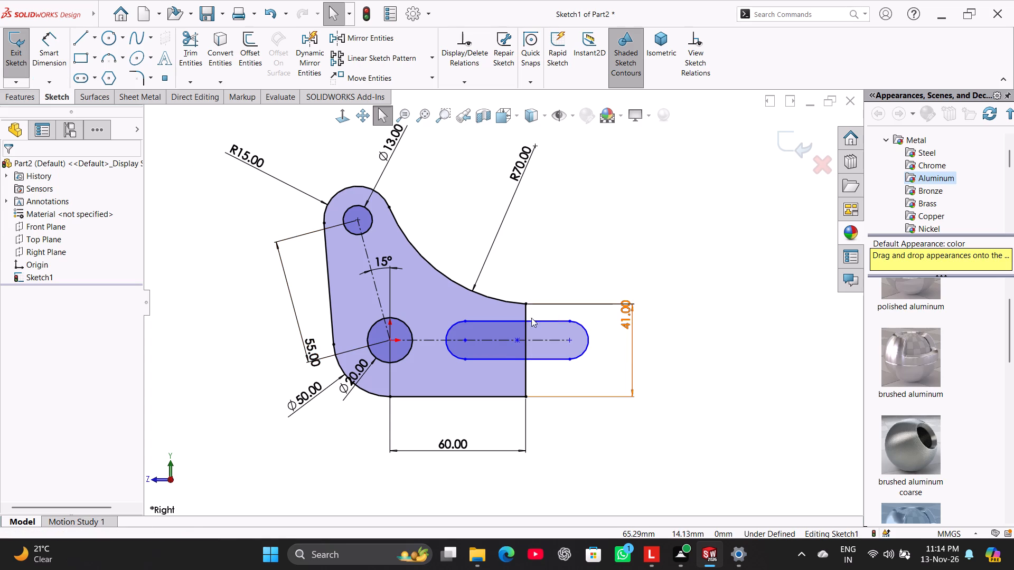
Move the slot's midpoint onto the vertical end line.
drag(518, 341, 530, 343)
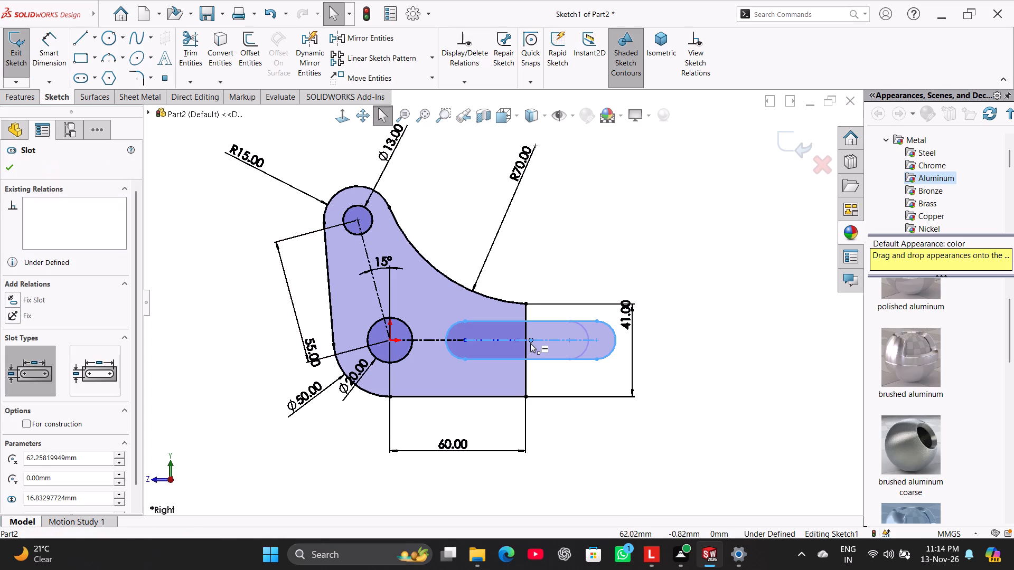
drag(530, 343, 525, 343)
click(525, 230)
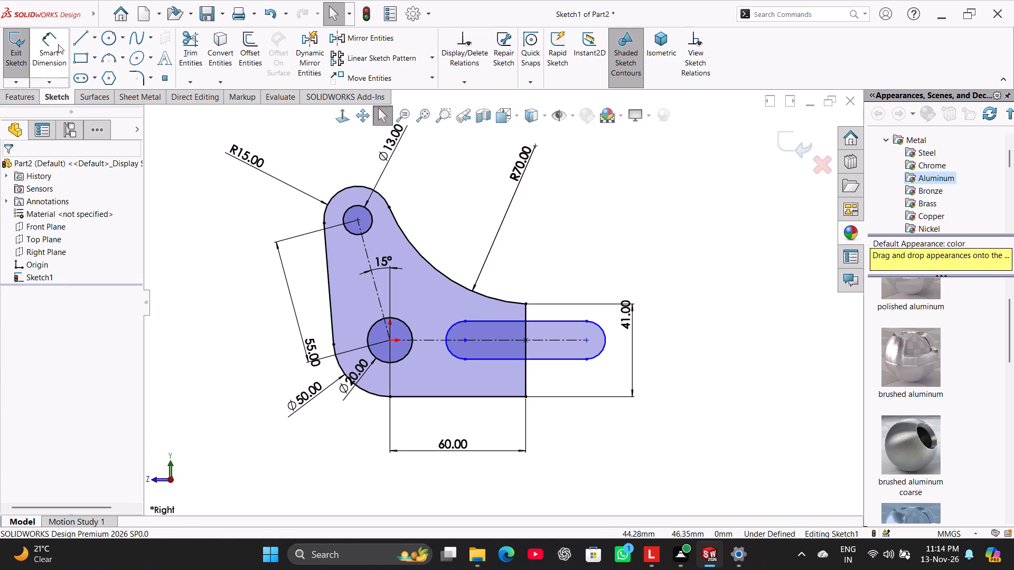
Trim away the slot portion outside the vertical end line and the end-line segments across its mouth, leaving an open-ended slot.
click(183, 49)
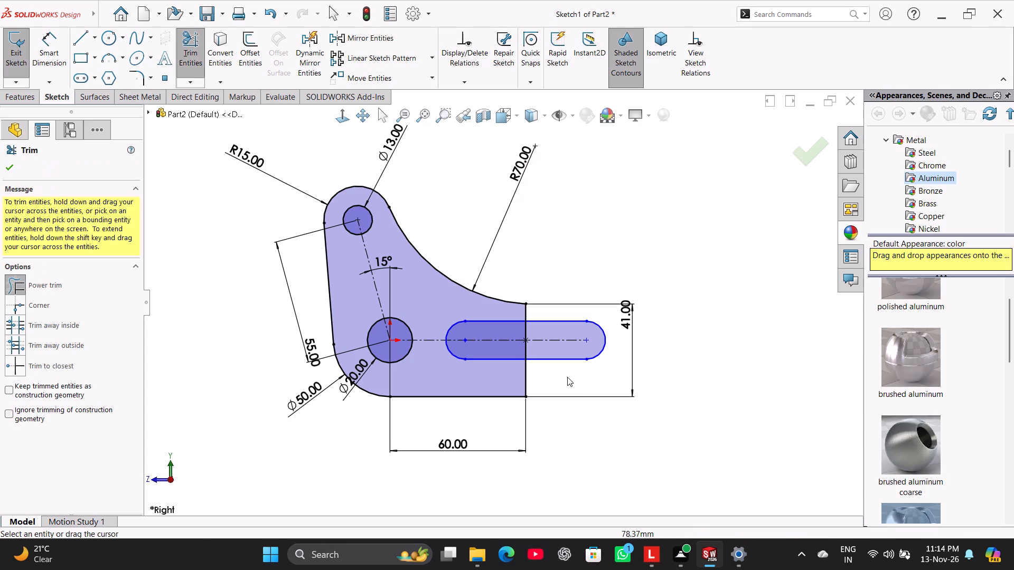
drag(567, 377, 568, 358)
click(538, 274)
drag(598, 364, 599, 358)
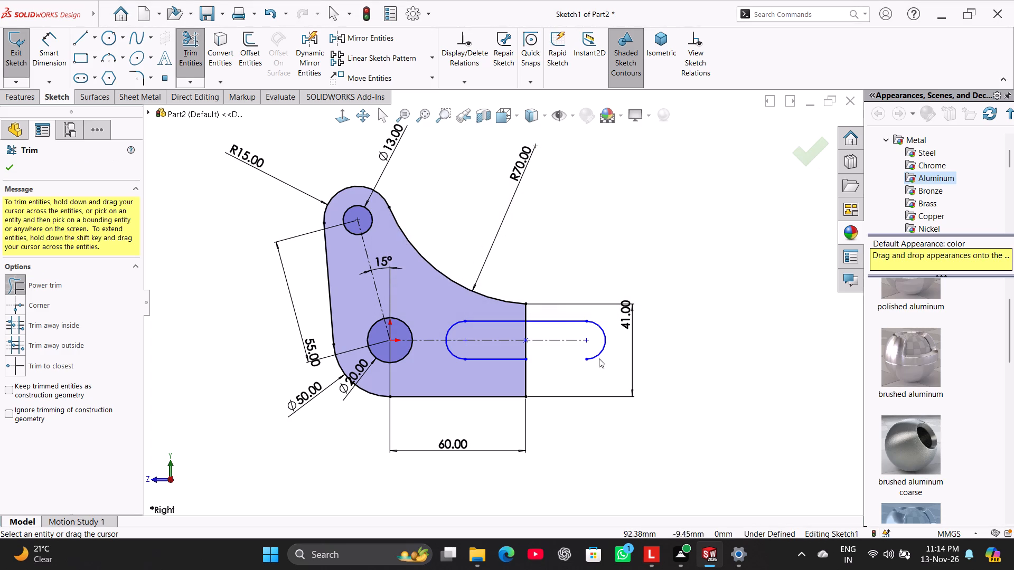
drag(599, 358, 562, 324)
drag(562, 324, 565, 365)
drag(554, 349, 524, 349)
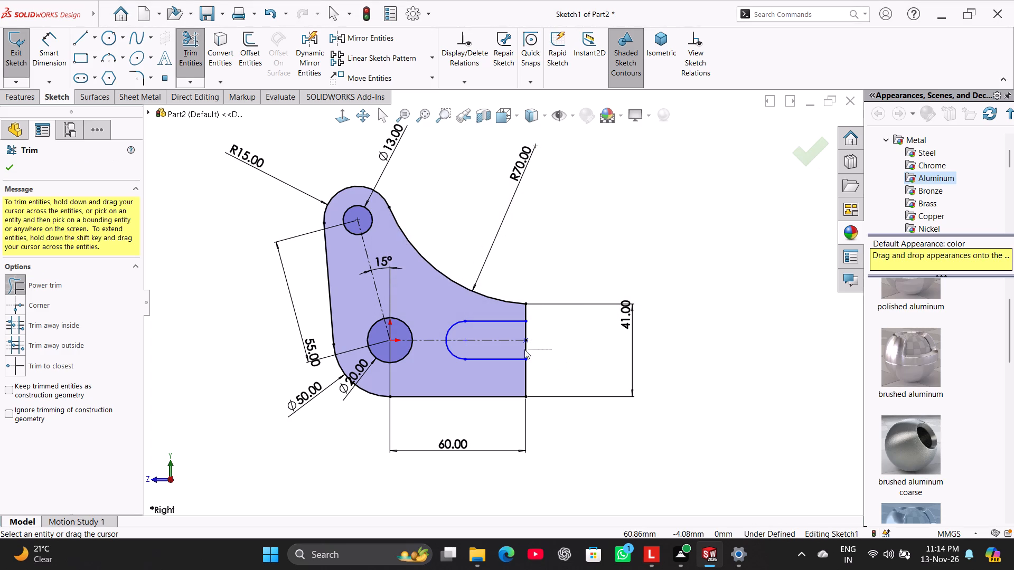
drag(524, 349, 517, 349)
drag(542, 330, 516, 330)
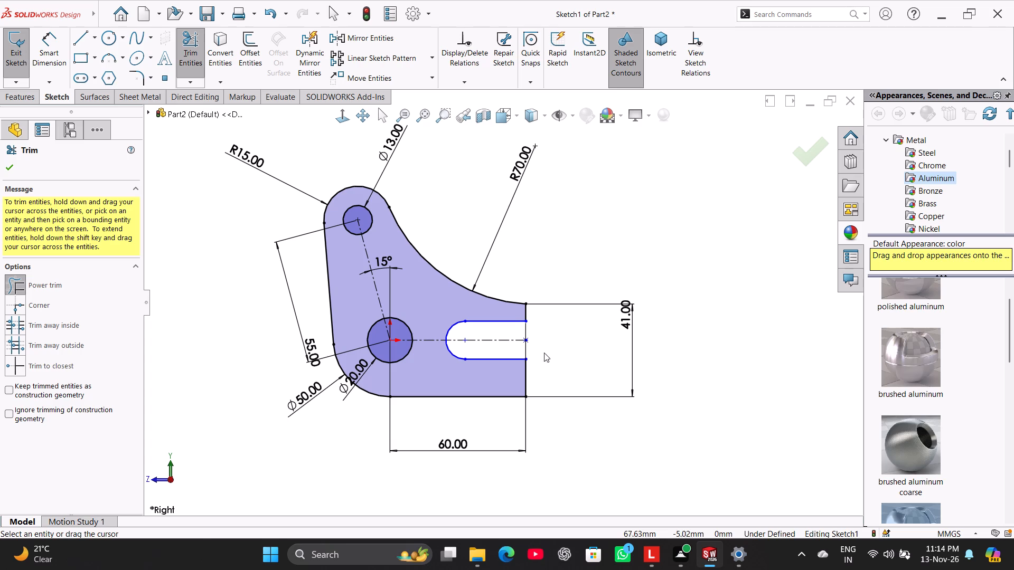
Dimension the slot's construction centreline from the inner arc centre to its outer end as 25 mm.
click(45, 58)
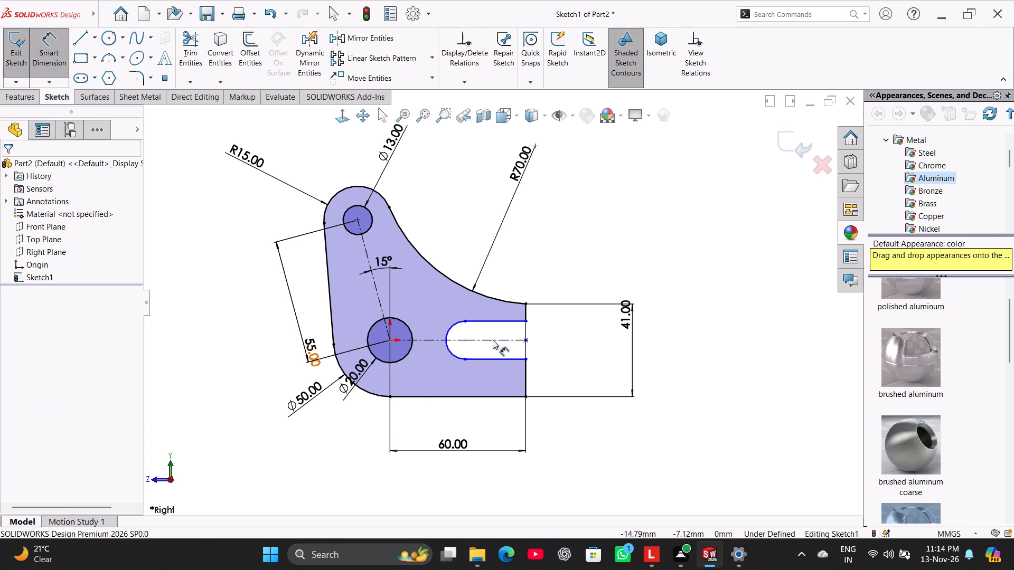
click(480, 340)
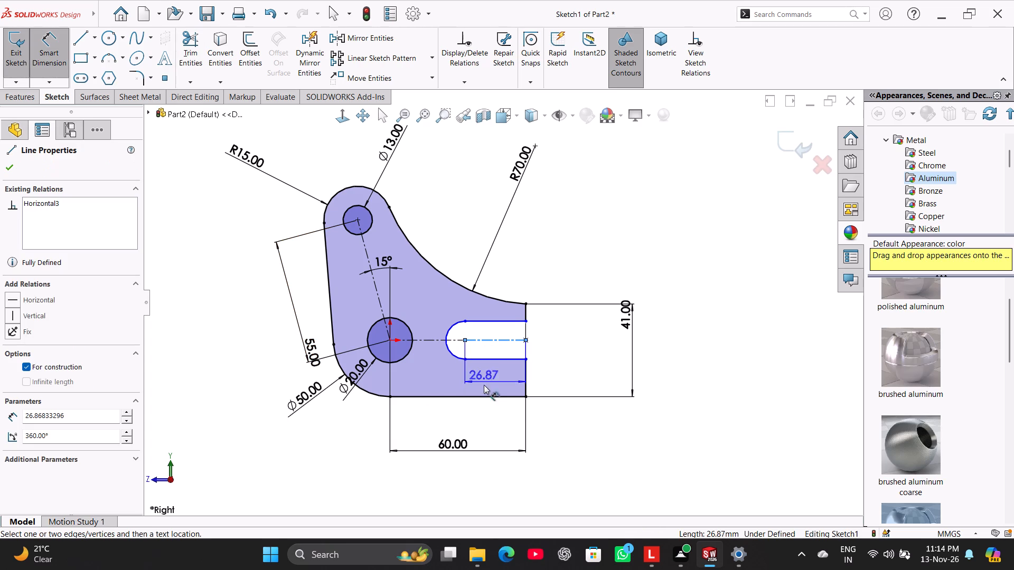
click(484, 421)
text(25)
key(Return)
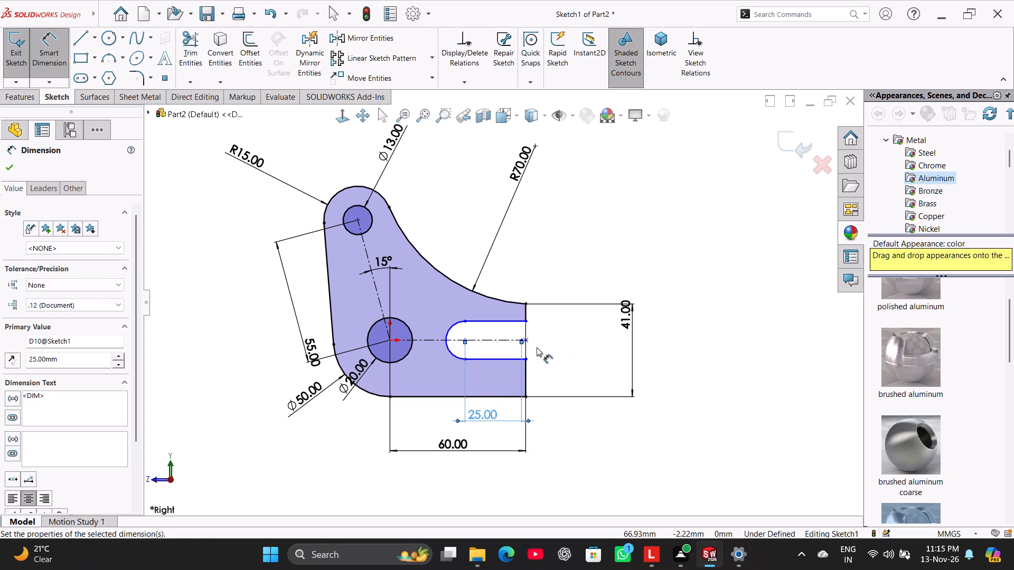
Dimension the distance between the slot's lower edge and the profile's bottom edge as 13 mm.
click(517, 359)
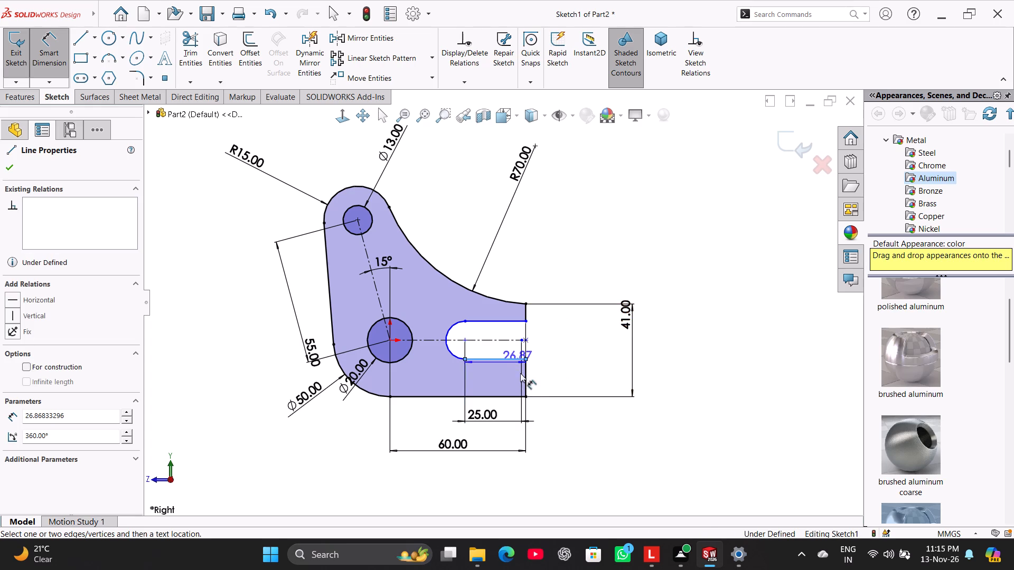
click(517, 394)
click(575, 376)
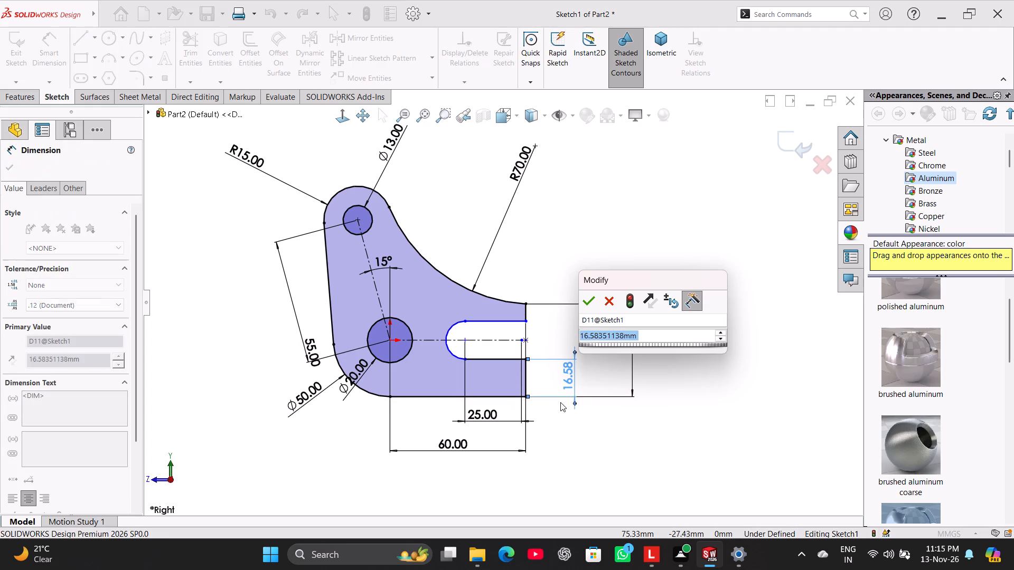
text(13)
key(Return)
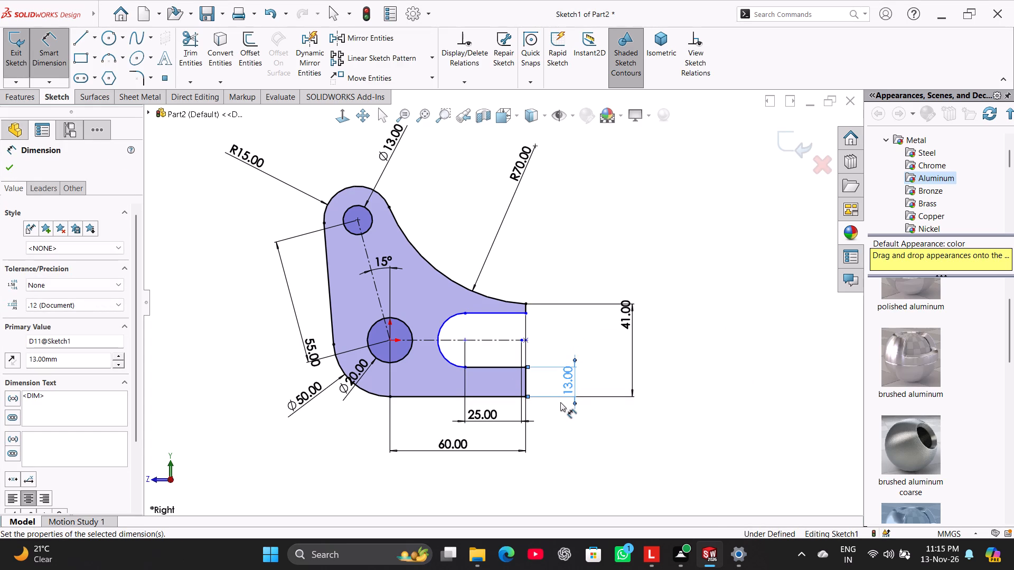
right_click(594, 225)
click(632, 260)
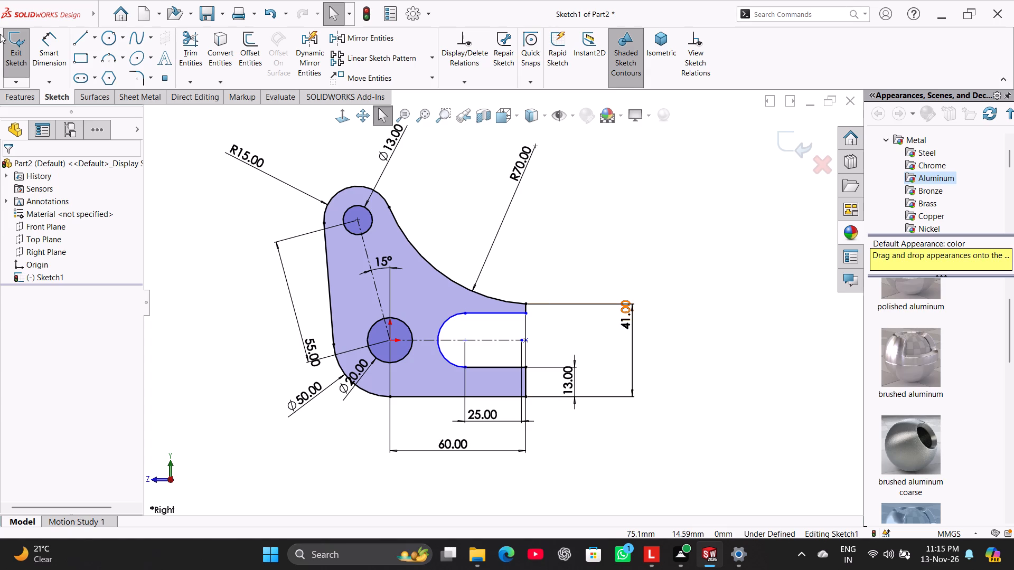
Dimension the slot's width between its upper and lower straight edges as 15 mm.
click(47, 51)
click(502, 313)
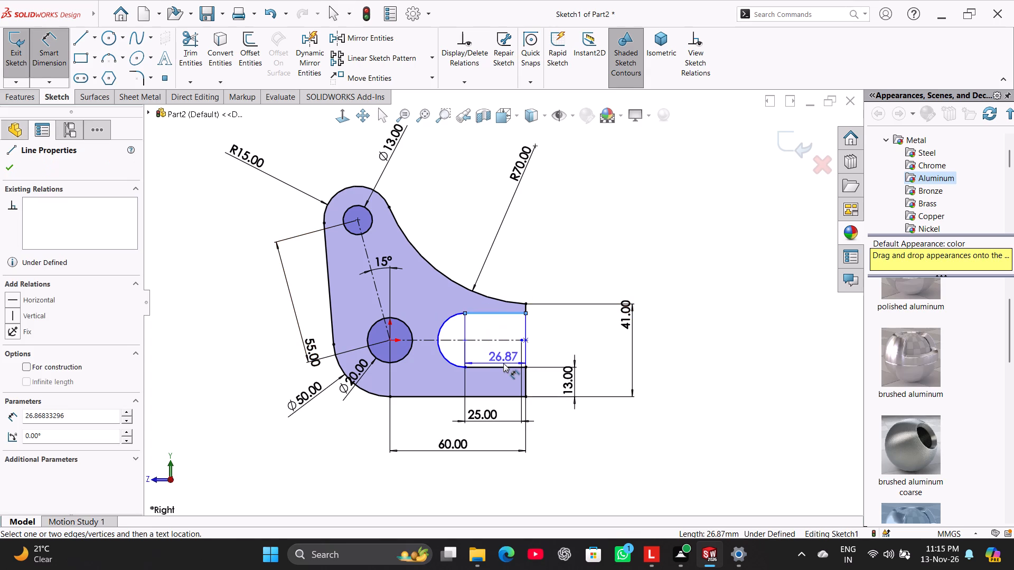
click(509, 365)
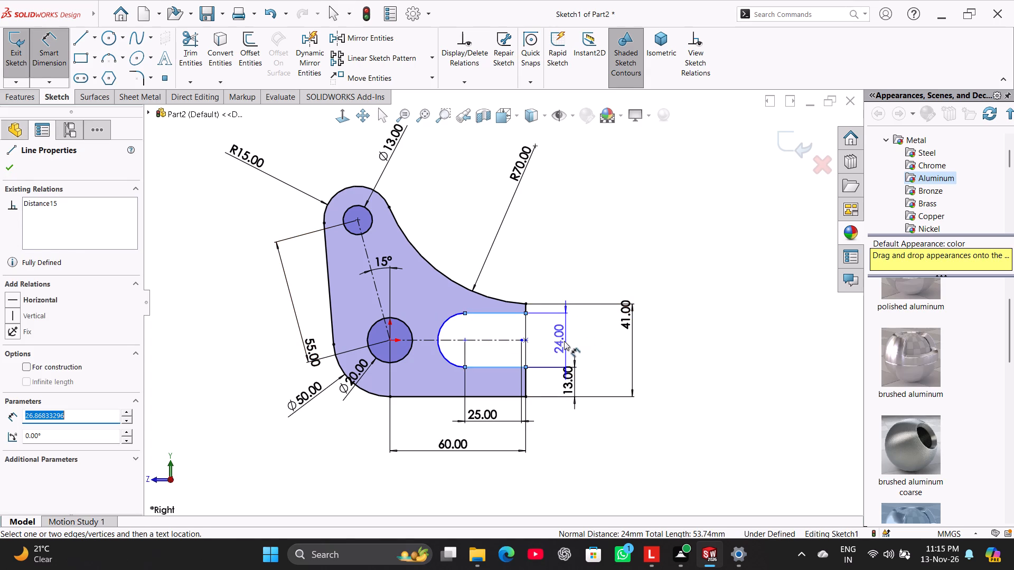
click(564, 341)
text(15)
key(Return)
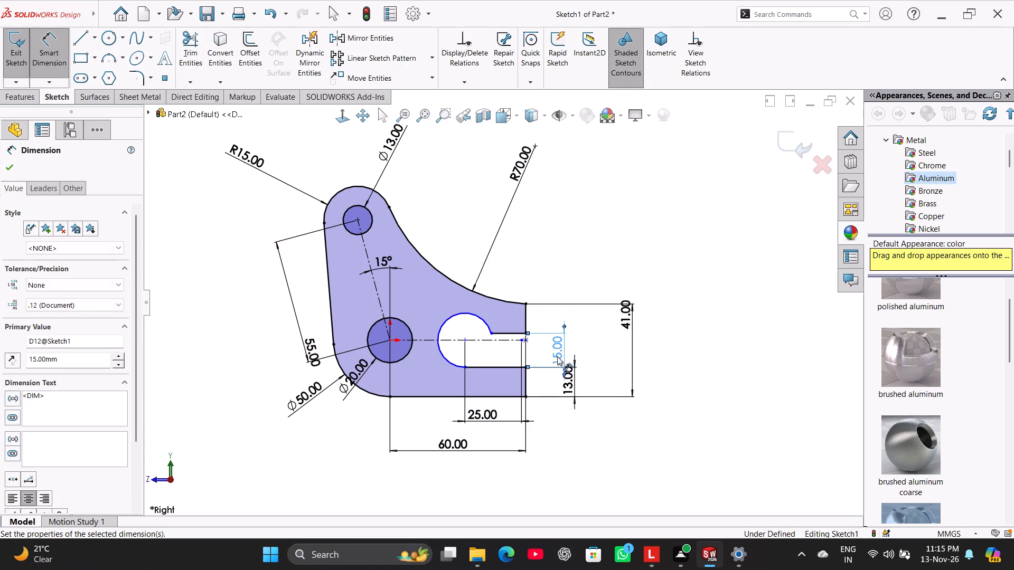
click(525, 320)
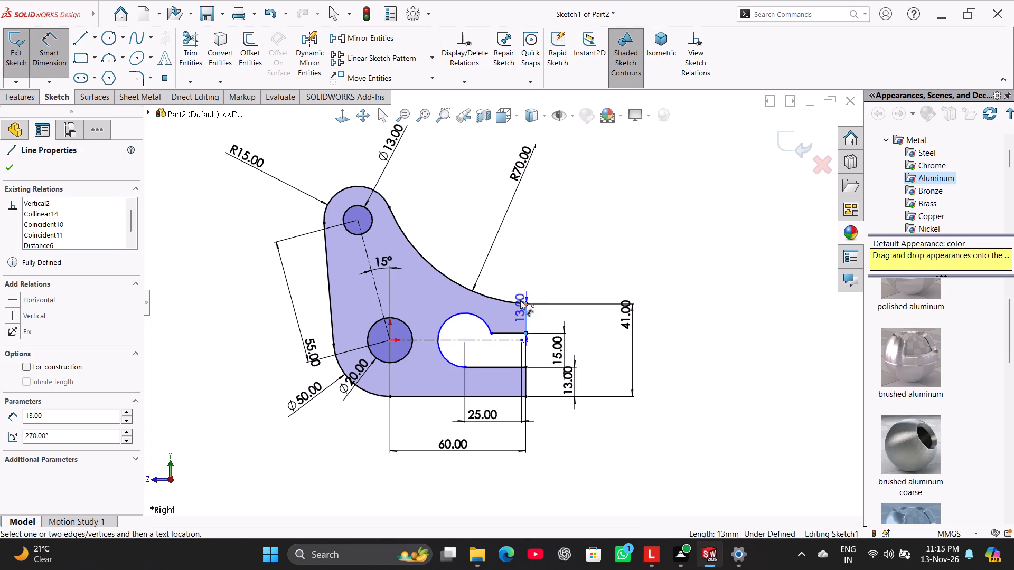
click(49, 54)
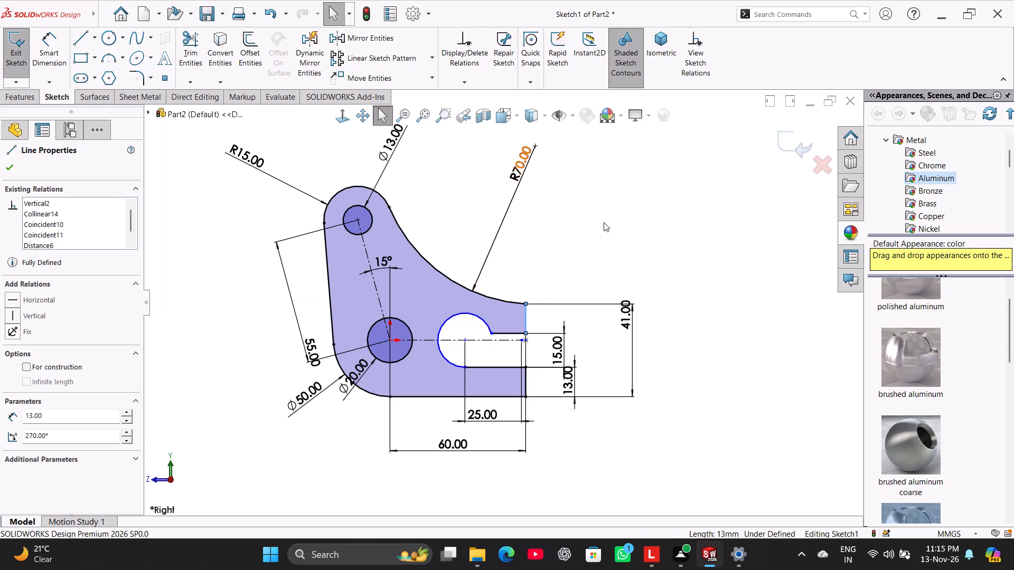
right_click(604, 222)
click(555, 249)
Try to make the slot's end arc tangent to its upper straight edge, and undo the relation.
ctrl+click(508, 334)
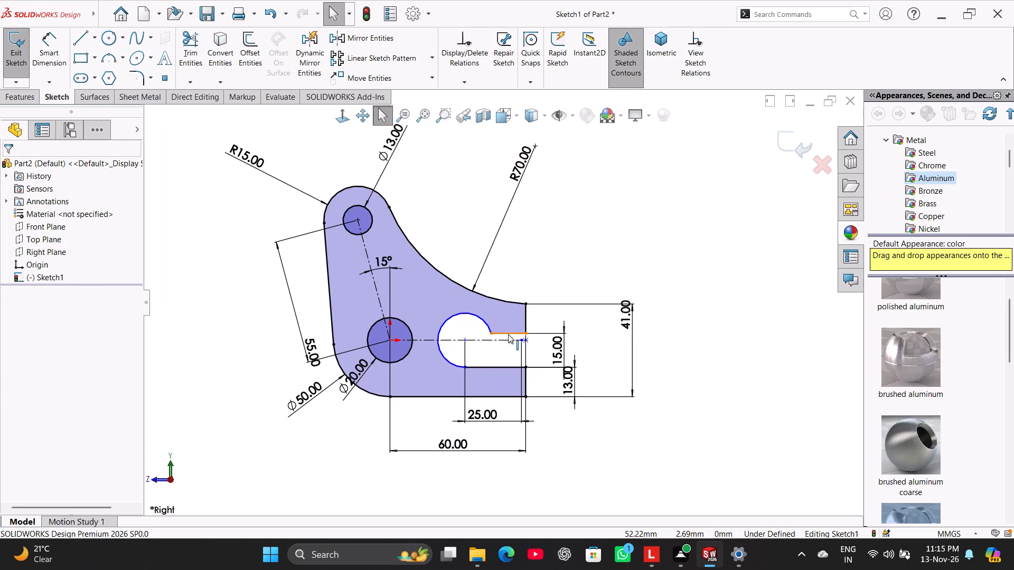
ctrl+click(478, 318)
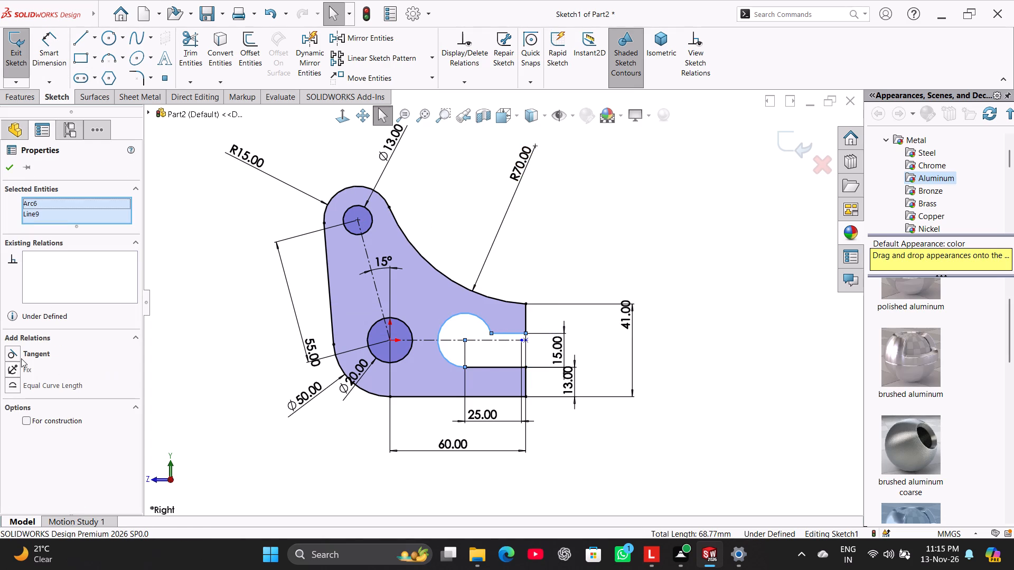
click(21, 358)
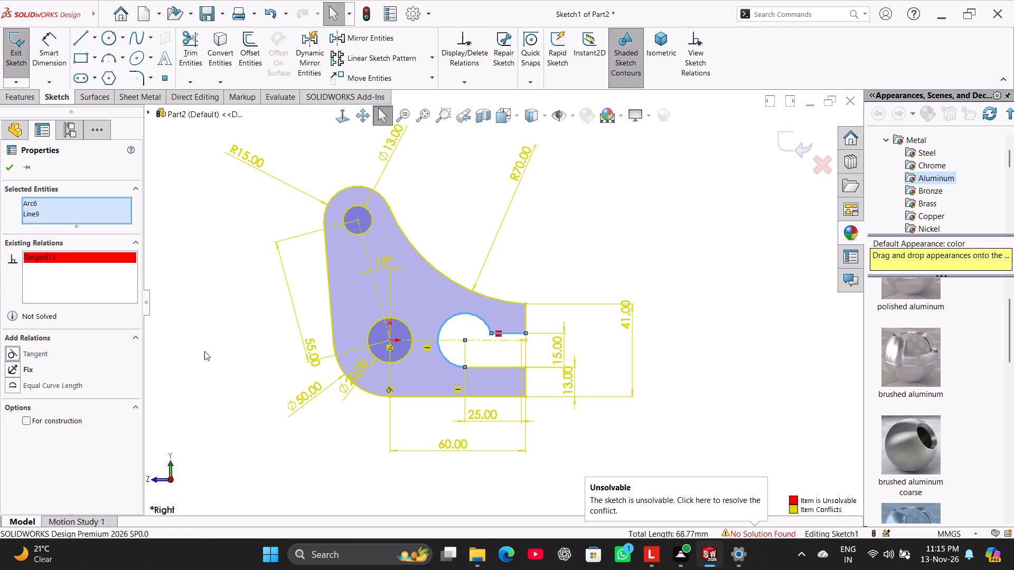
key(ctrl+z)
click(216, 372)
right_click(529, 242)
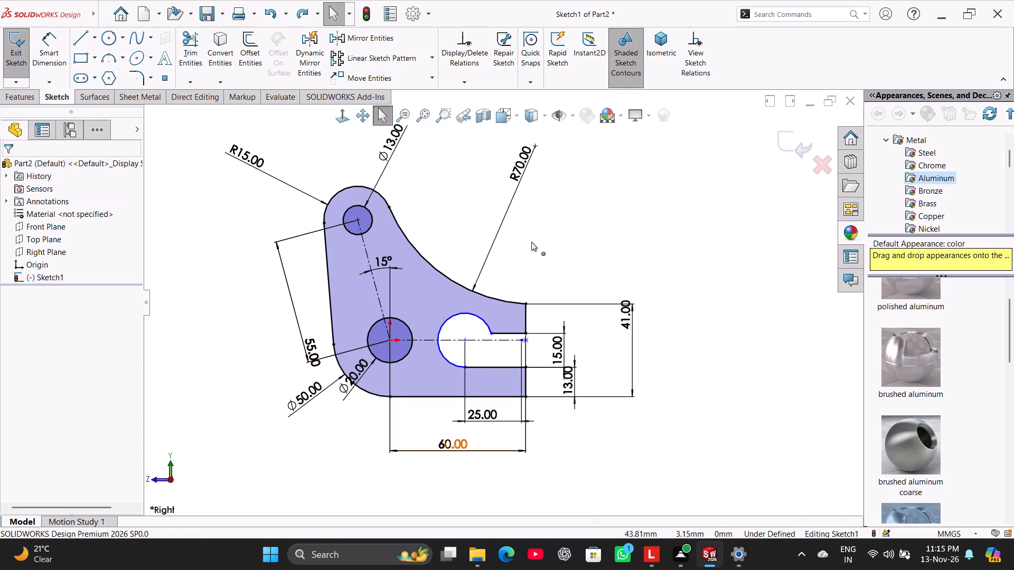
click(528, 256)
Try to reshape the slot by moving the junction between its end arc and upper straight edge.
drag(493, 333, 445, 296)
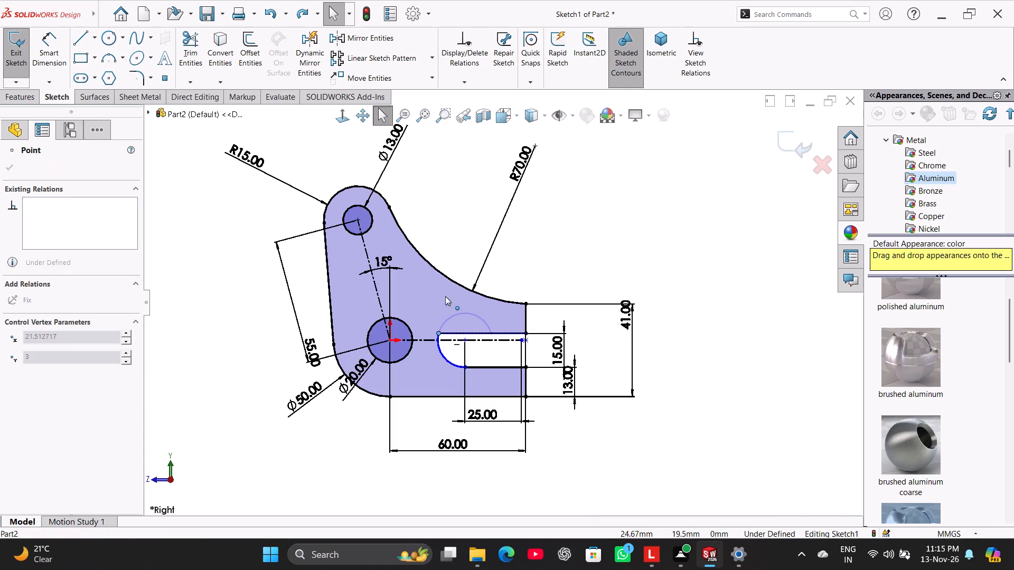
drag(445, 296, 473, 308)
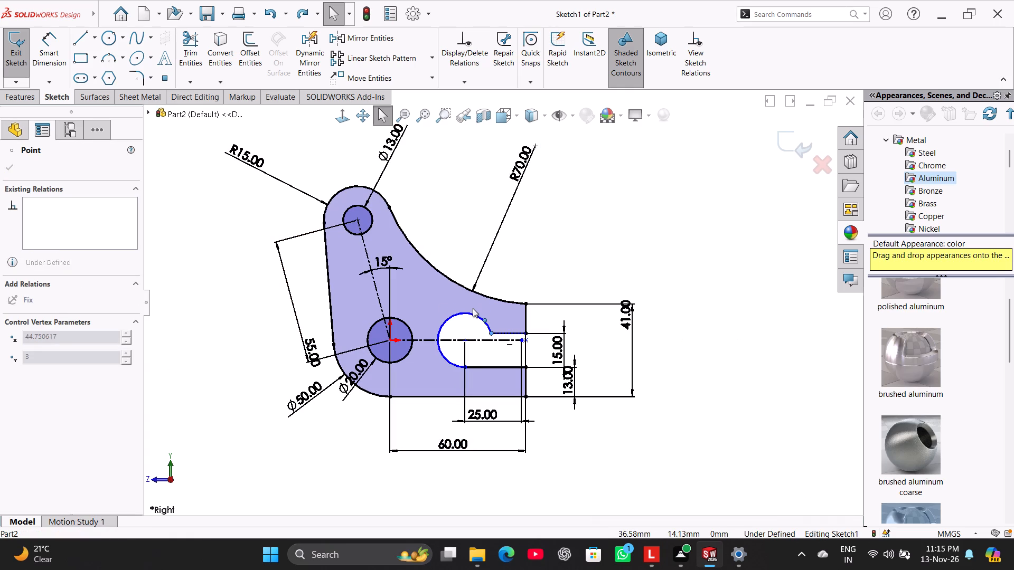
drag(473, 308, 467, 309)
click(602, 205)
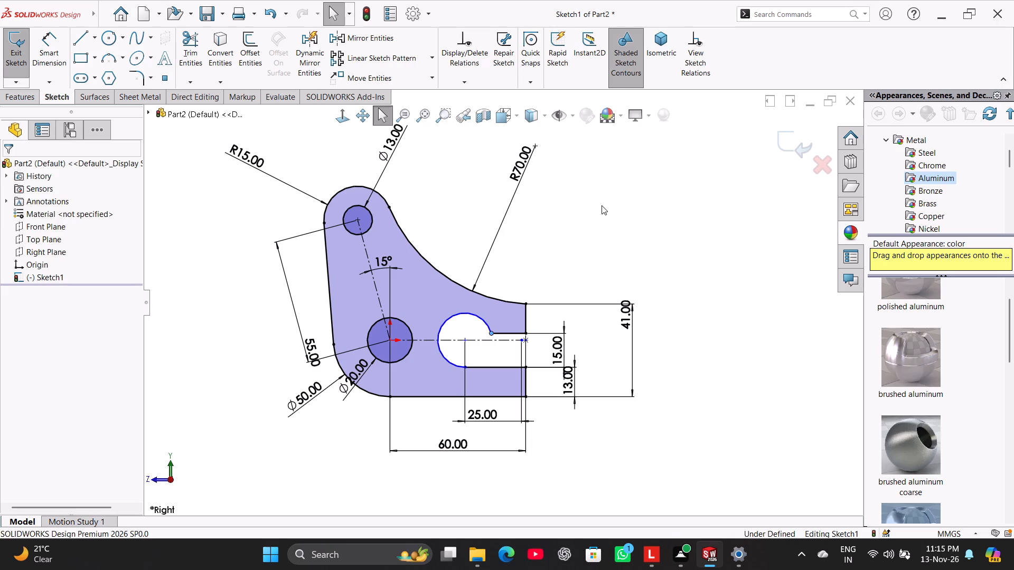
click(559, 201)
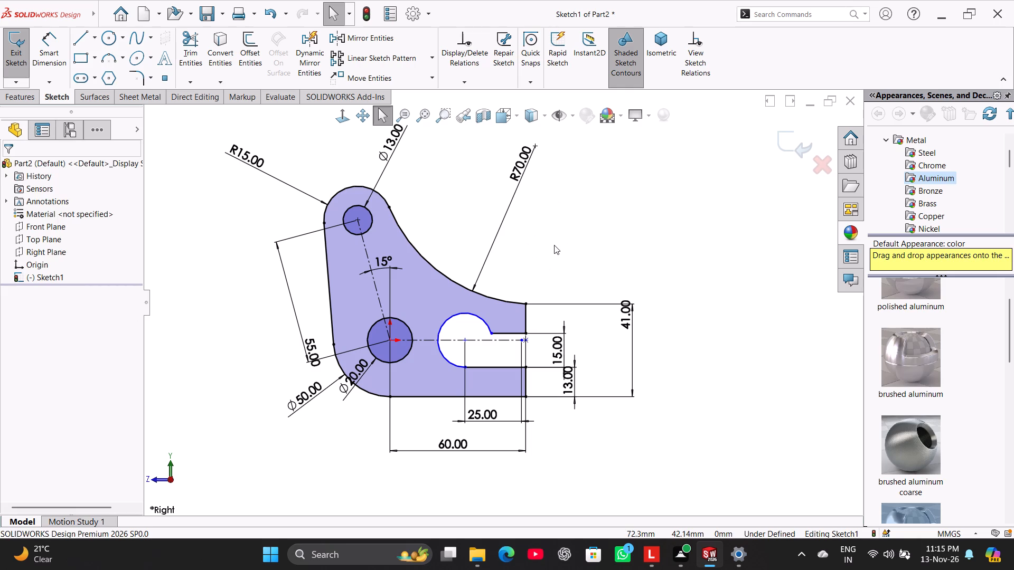
Delete the horizontal centerline running from the origin to the slot's inner arc centre.
right_click(421, 339)
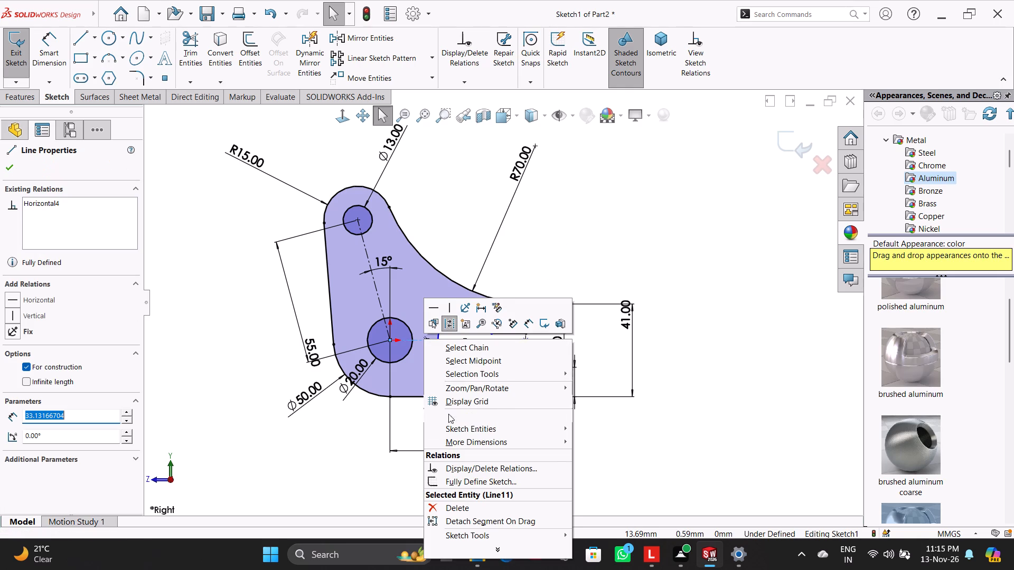
click(465, 507)
click(594, 232)
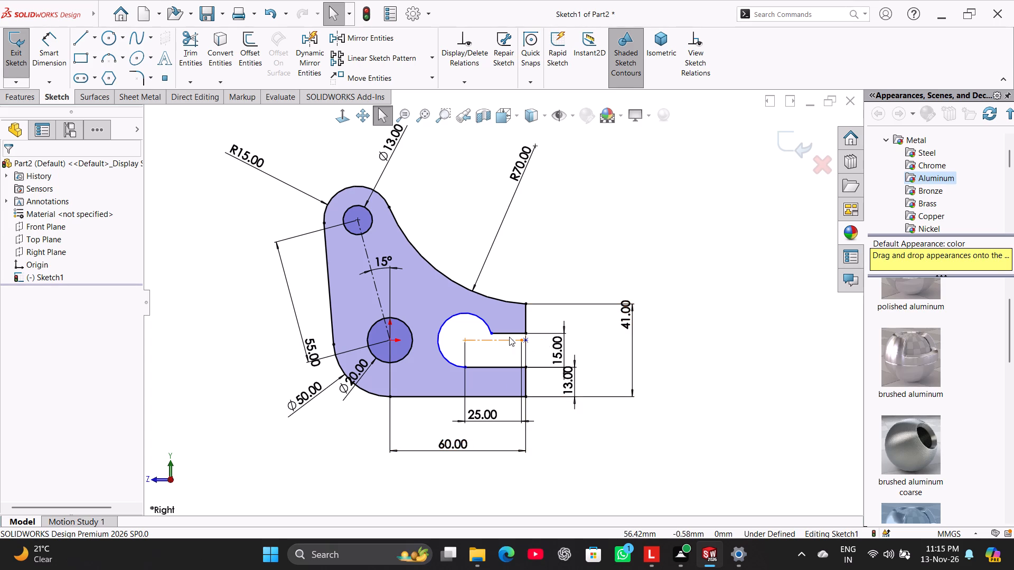
Move the upper endpoint of the slot's end arc inward, in line with the arc's lower endpoint.
drag(494, 332, 444, 321)
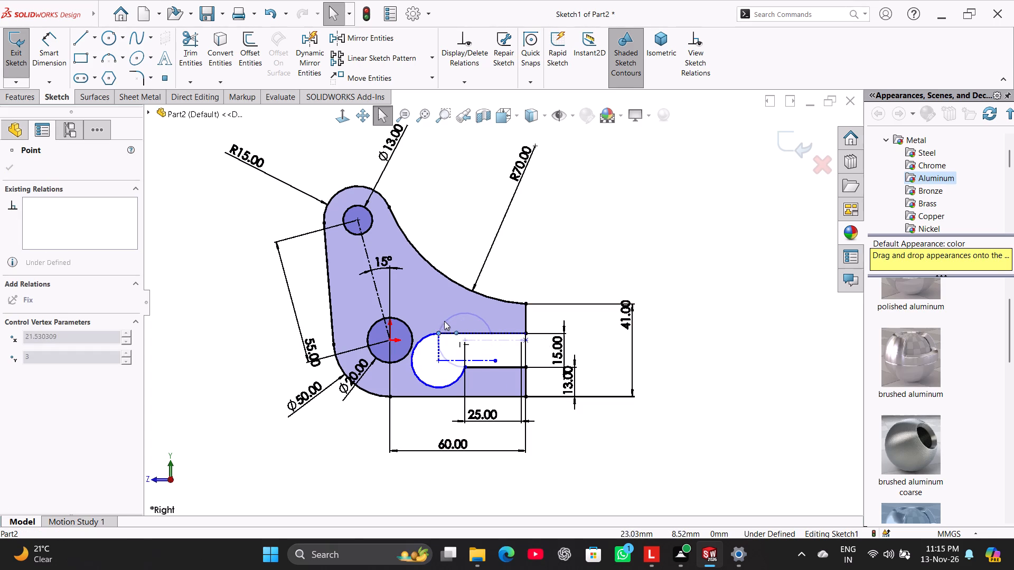
drag(444, 321, 462, 321)
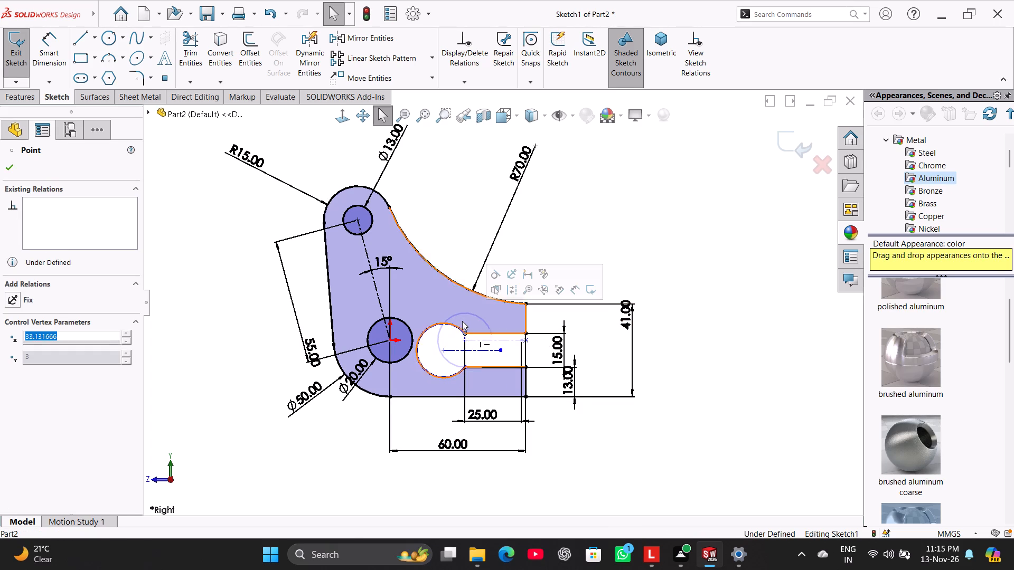
click(590, 199)
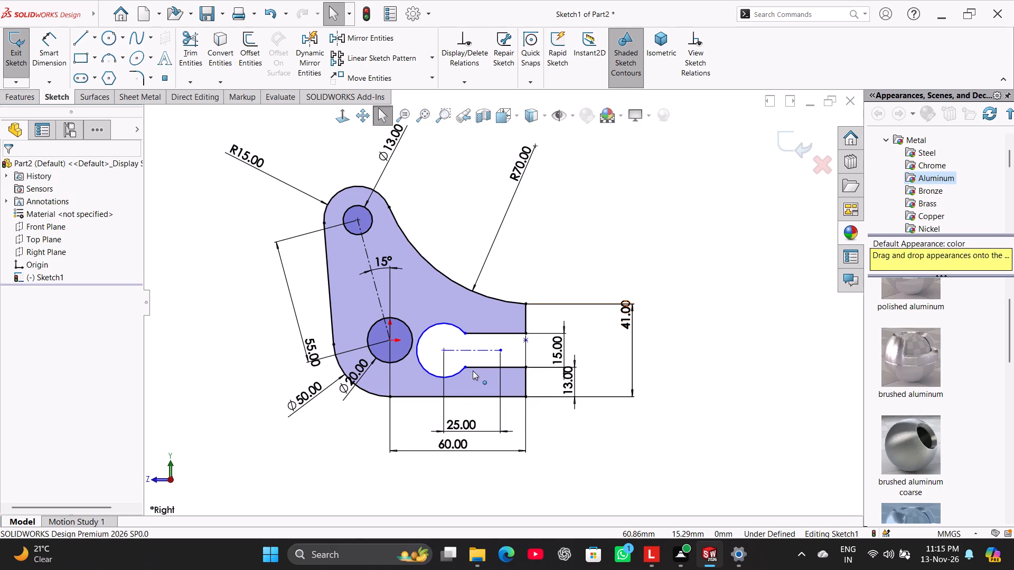
Make the slot's end arc tangent to both its lower and upper straight edges.
click(483, 370)
ctrl+click(452, 376)
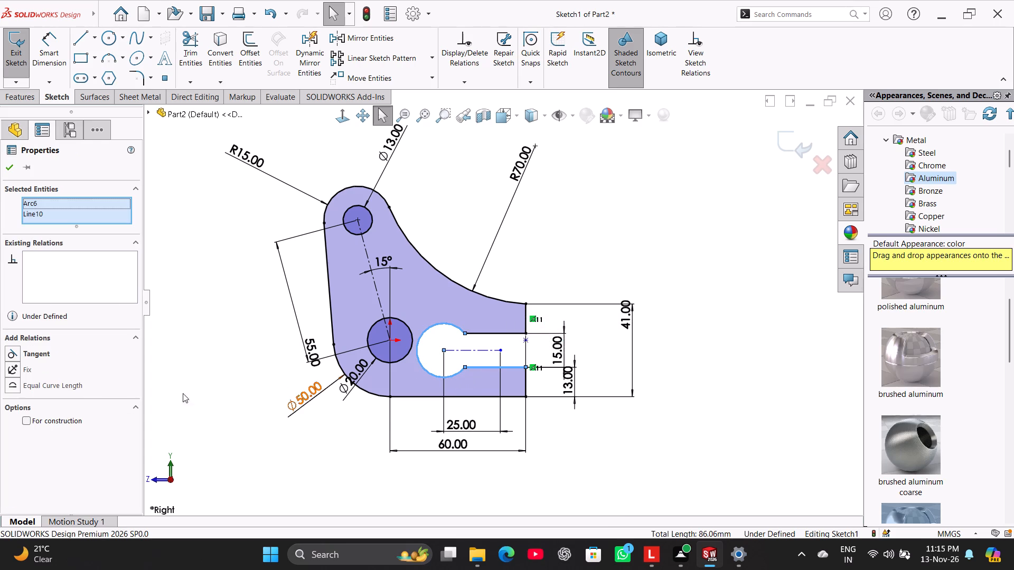
click(35, 352)
click(634, 189)
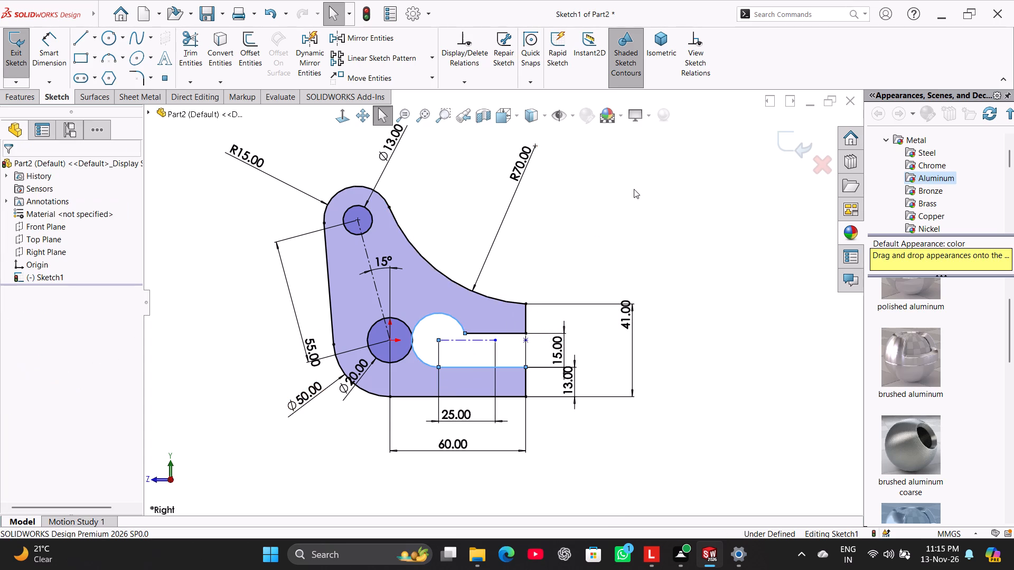
ctrl+click(487, 332)
ctrl+click(450, 318)
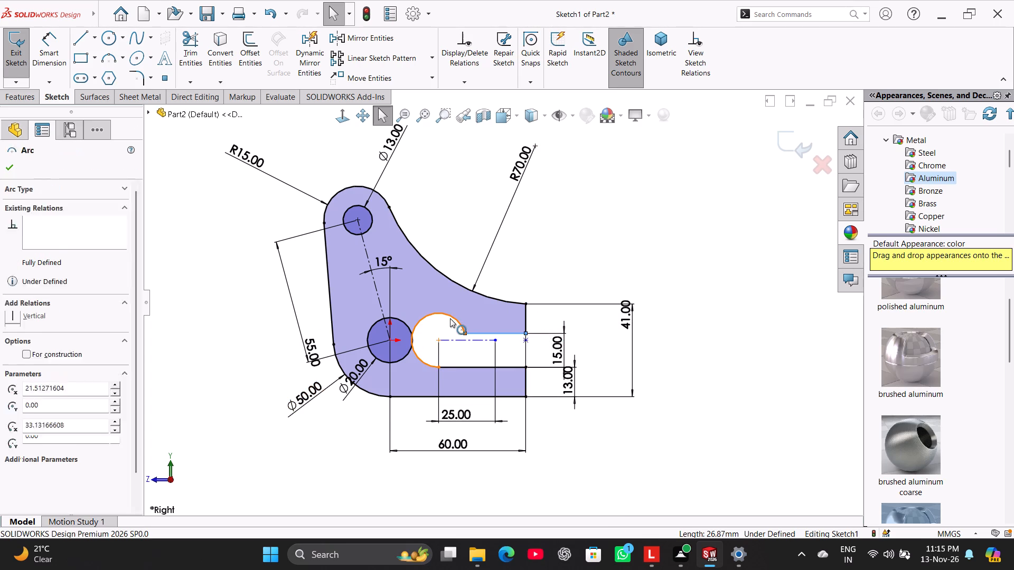
click(29, 357)
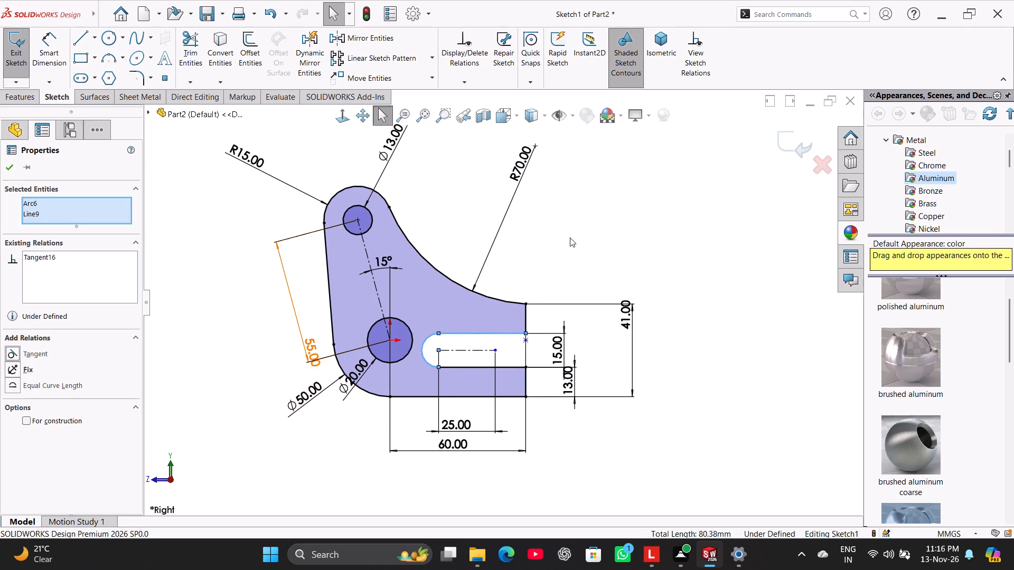
click(663, 192)
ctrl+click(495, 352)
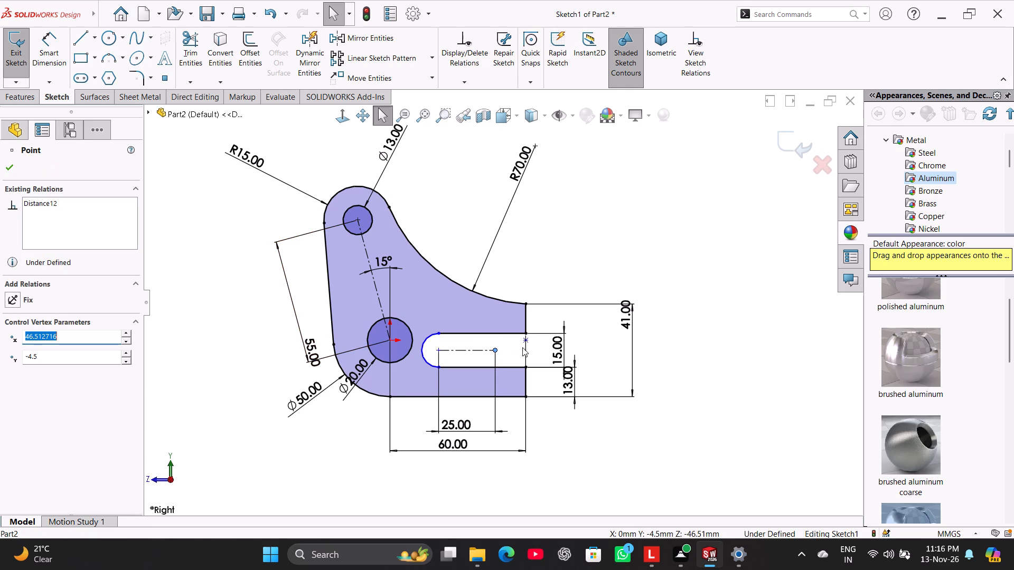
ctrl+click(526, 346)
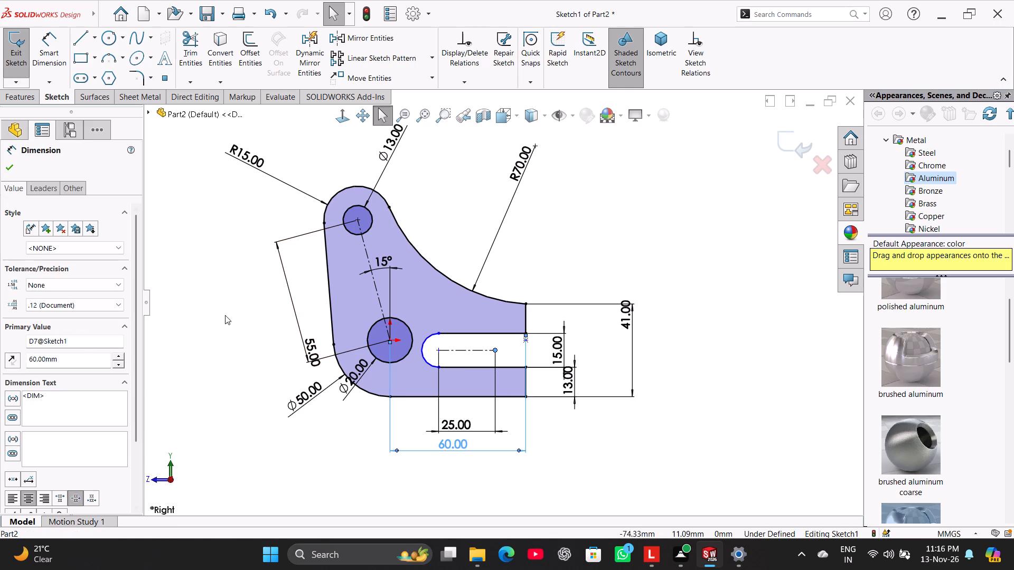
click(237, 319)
Move the point on the vertical end line level with the slot's centreline and make the centreline's outer end coincident with it.
drag(525, 338, 528, 363)
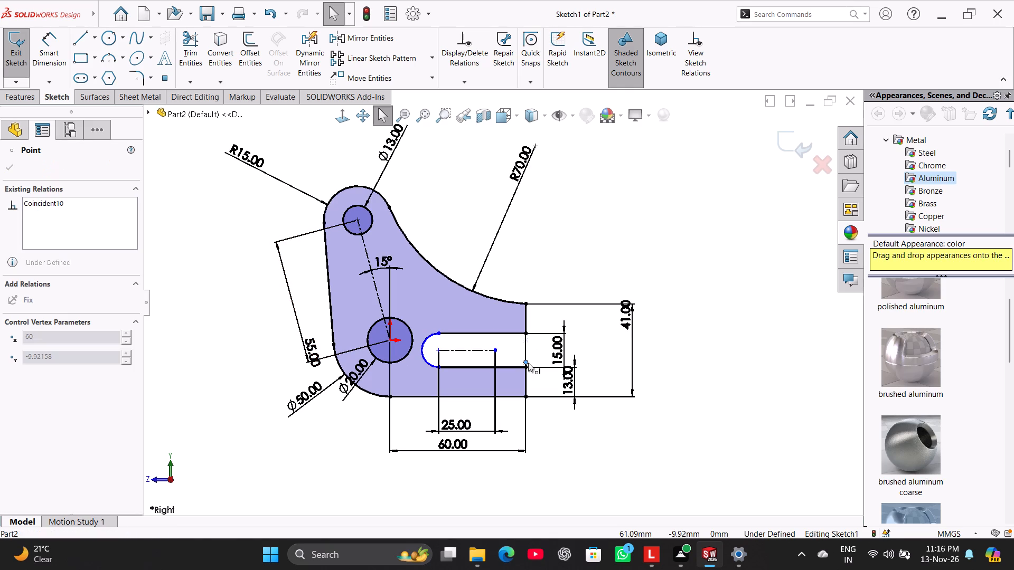
drag(528, 363, 528, 351)
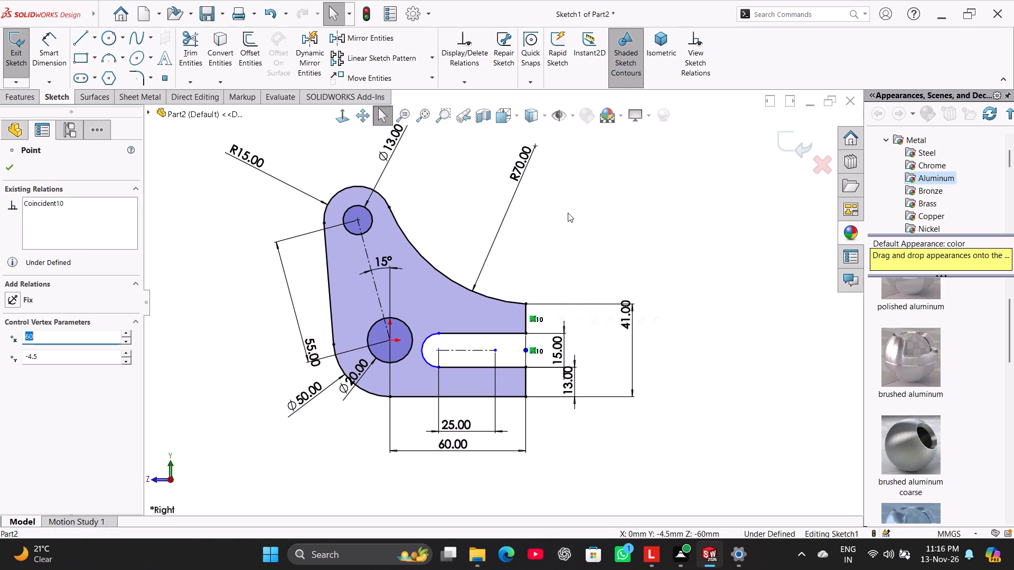
click(568, 213)
ctrl+click(495, 350)
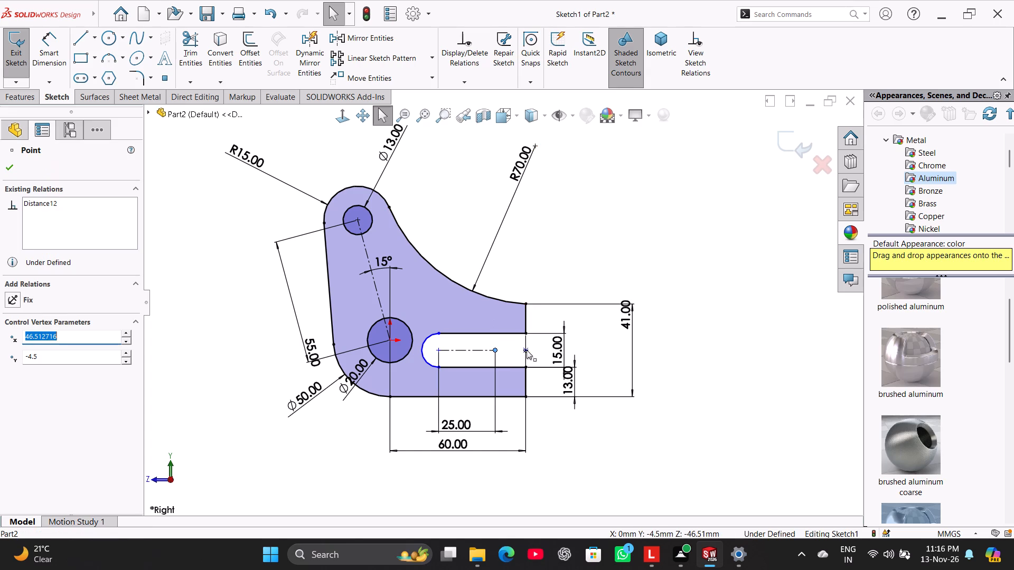
ctrl+click(527, 350)
click(27, 386)
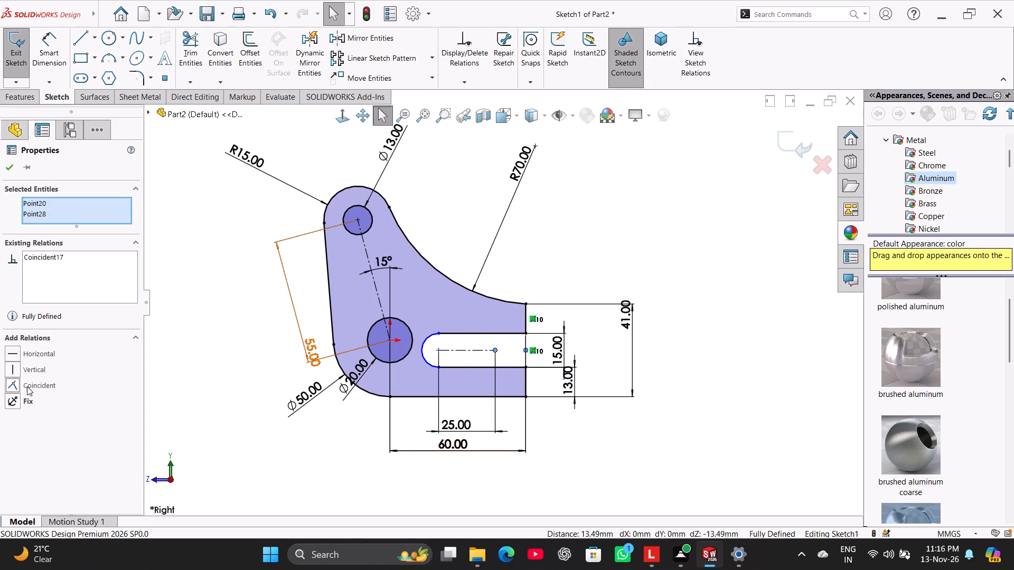
click(597, 211)
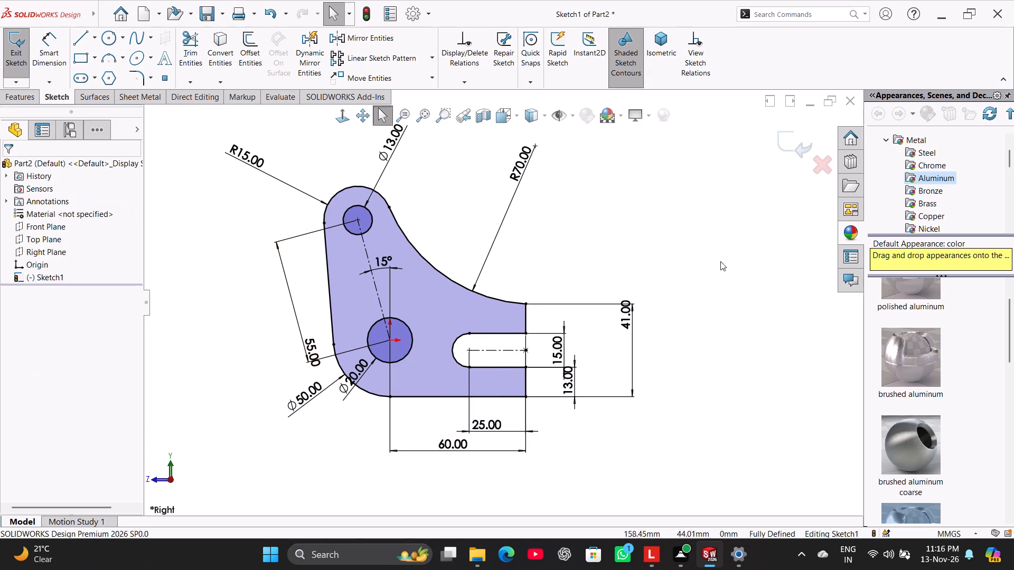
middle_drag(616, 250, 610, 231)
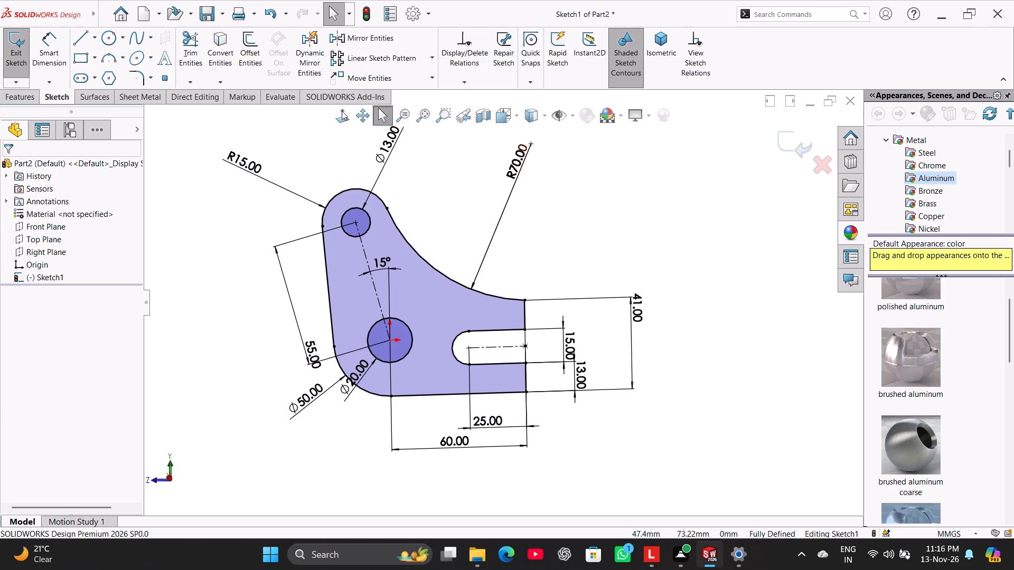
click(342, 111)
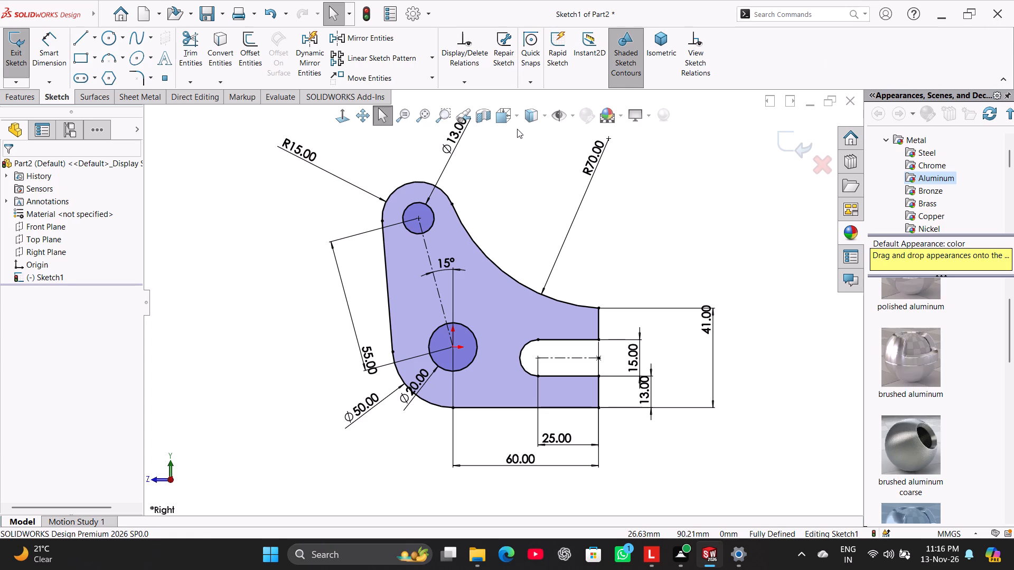
Extrude the bracket profile as a boss with a Mid Plane end condition and a depth of 30 mm.
click(14, 96)
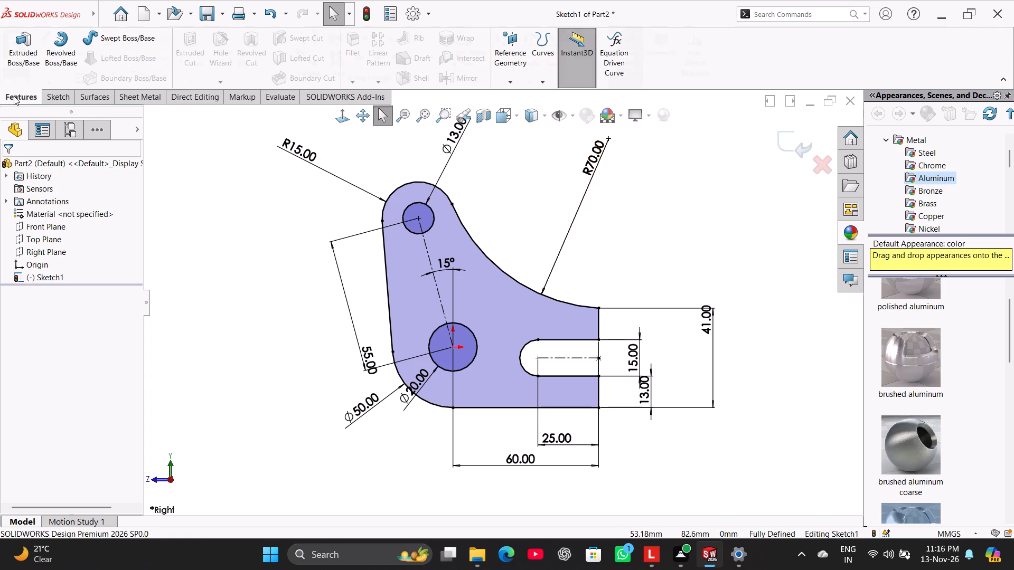
click(26, 65)
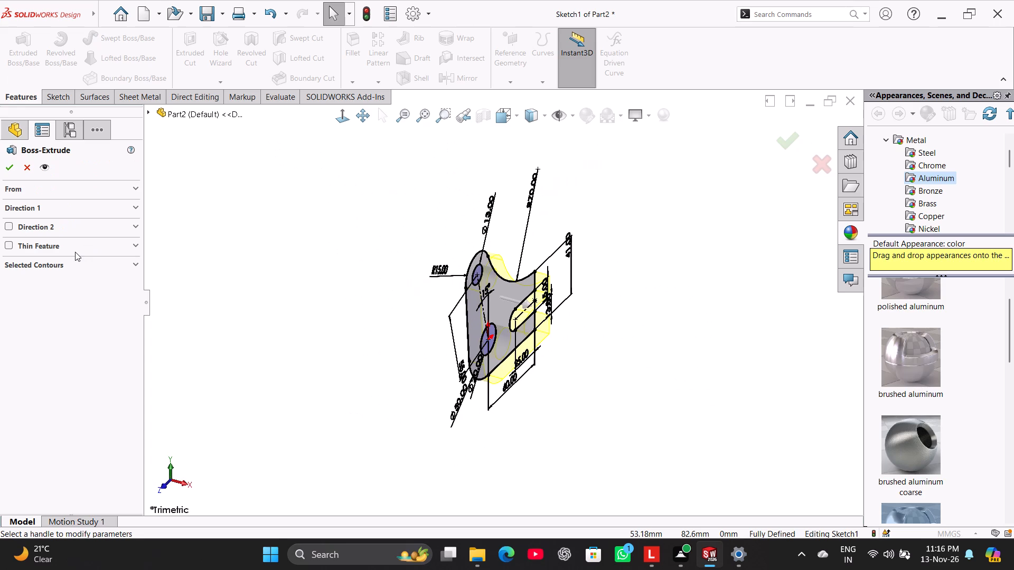
click(48, 192)
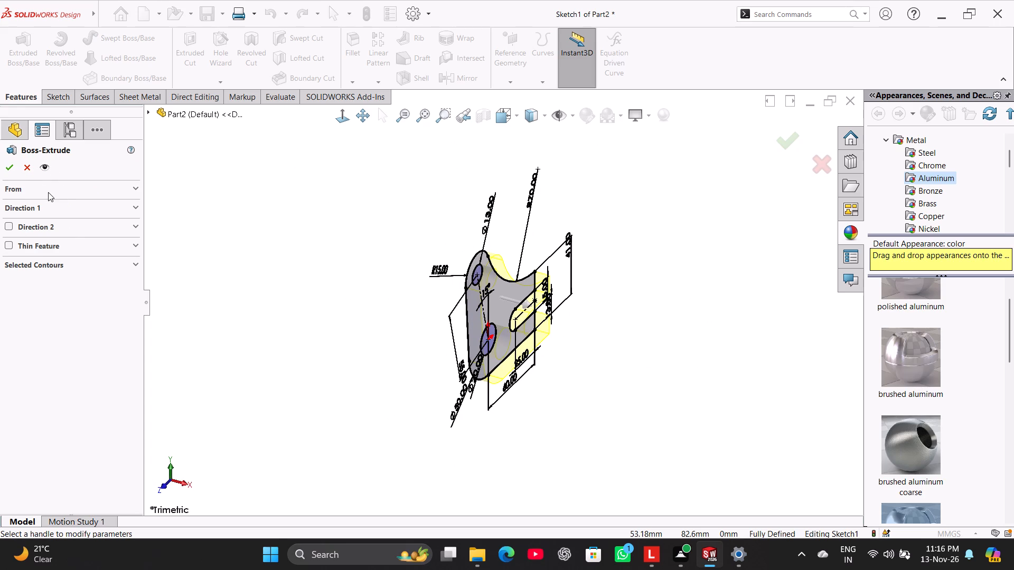
click(48, 192)
click(49, 203)
click(51, 204)
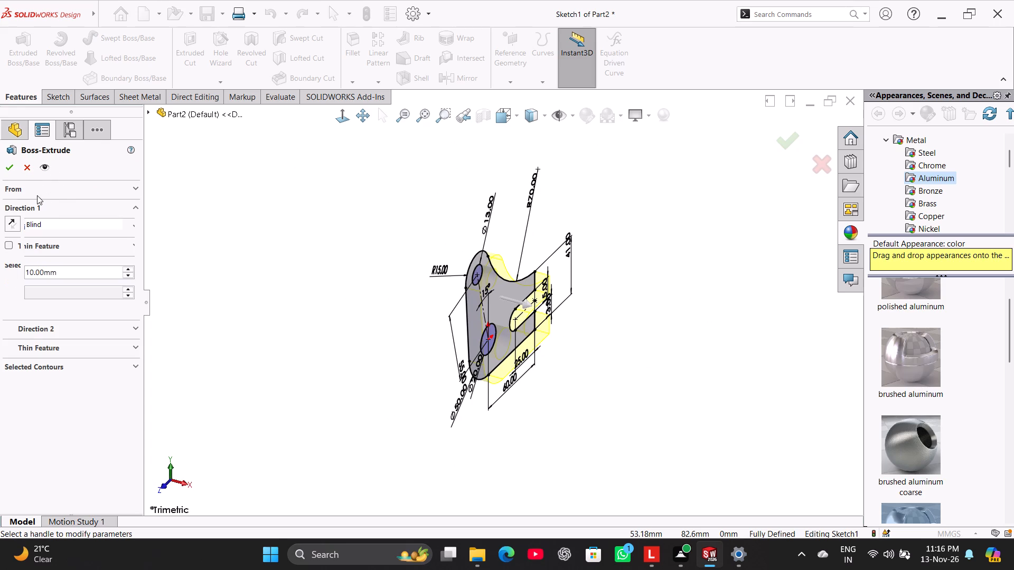
click(57, 225)
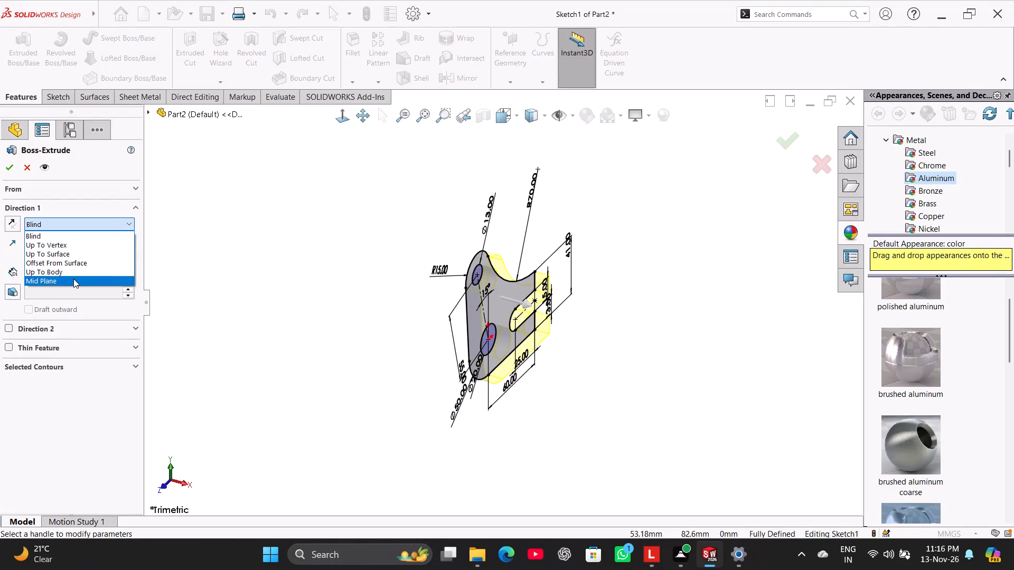
click(74, 279)
text(30)
key(Return)
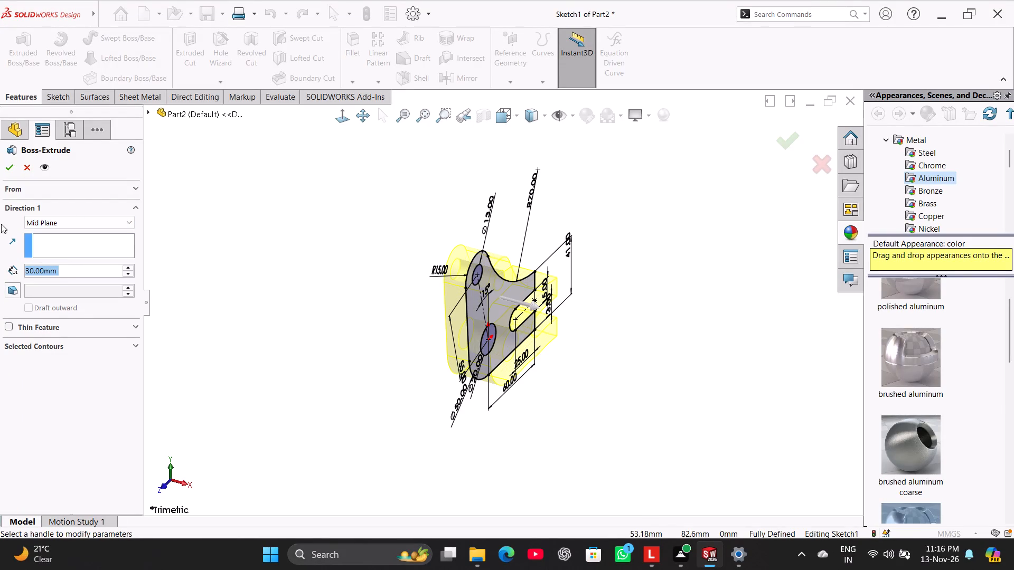
click(15, 168)
click(294, 187)
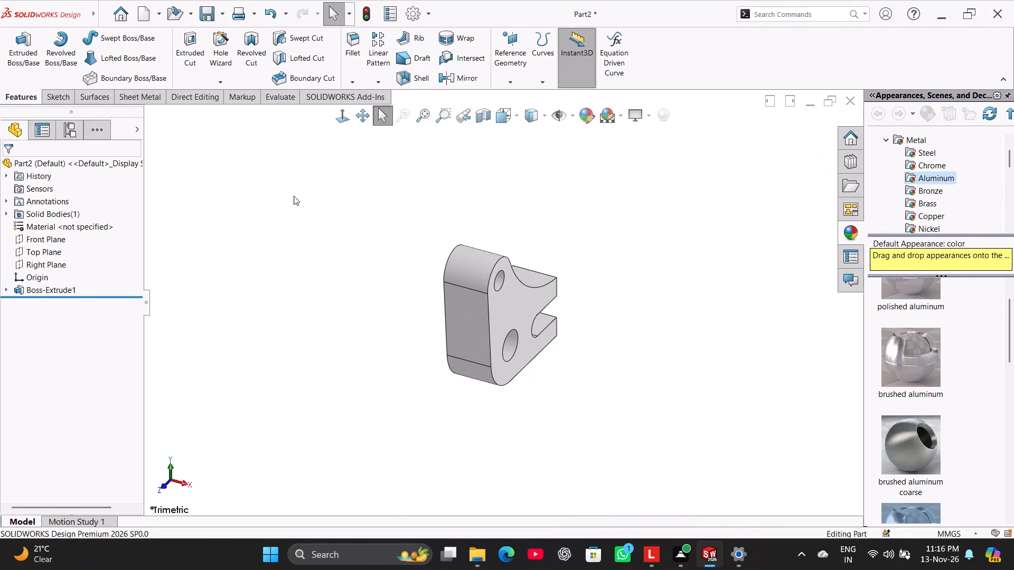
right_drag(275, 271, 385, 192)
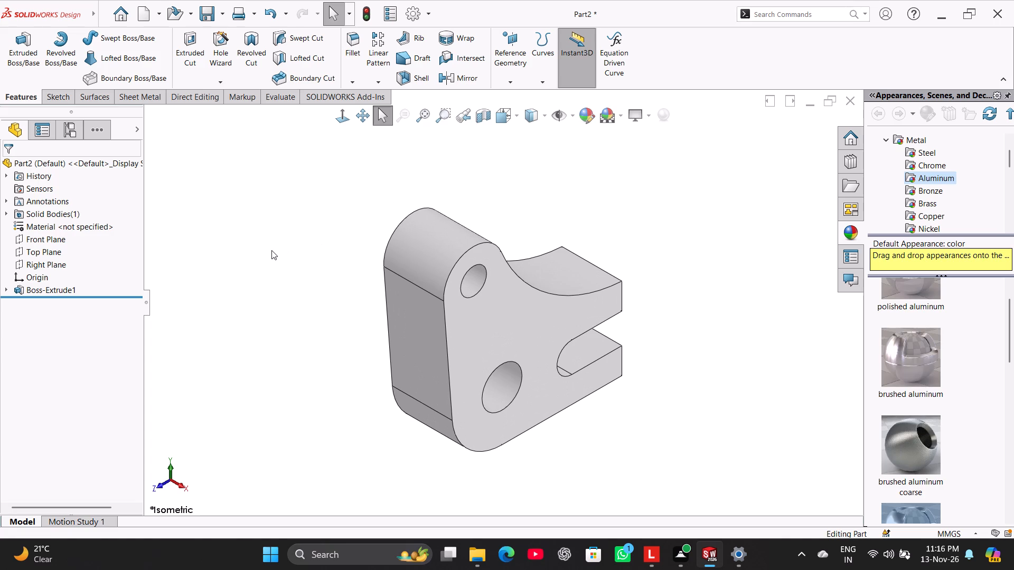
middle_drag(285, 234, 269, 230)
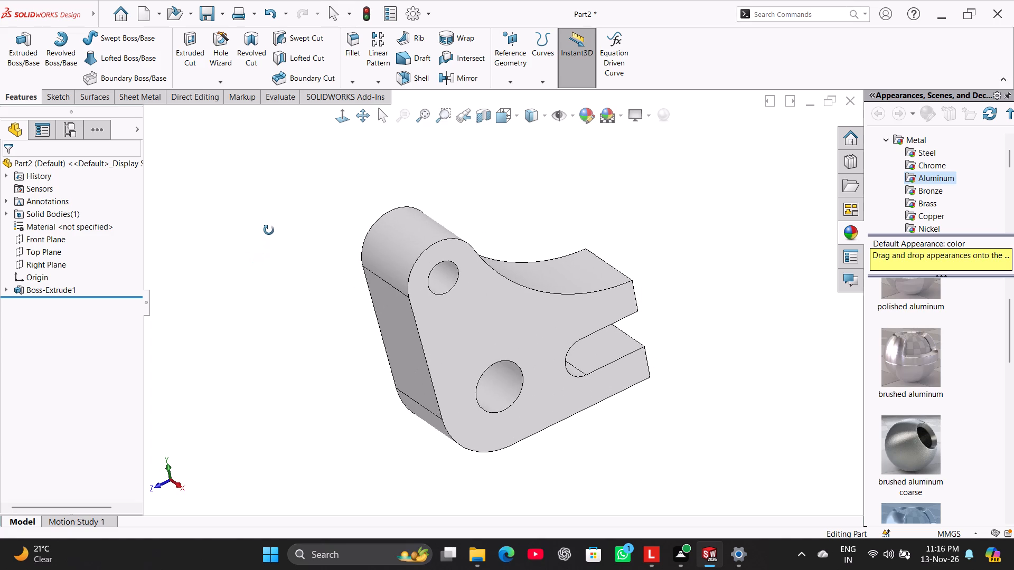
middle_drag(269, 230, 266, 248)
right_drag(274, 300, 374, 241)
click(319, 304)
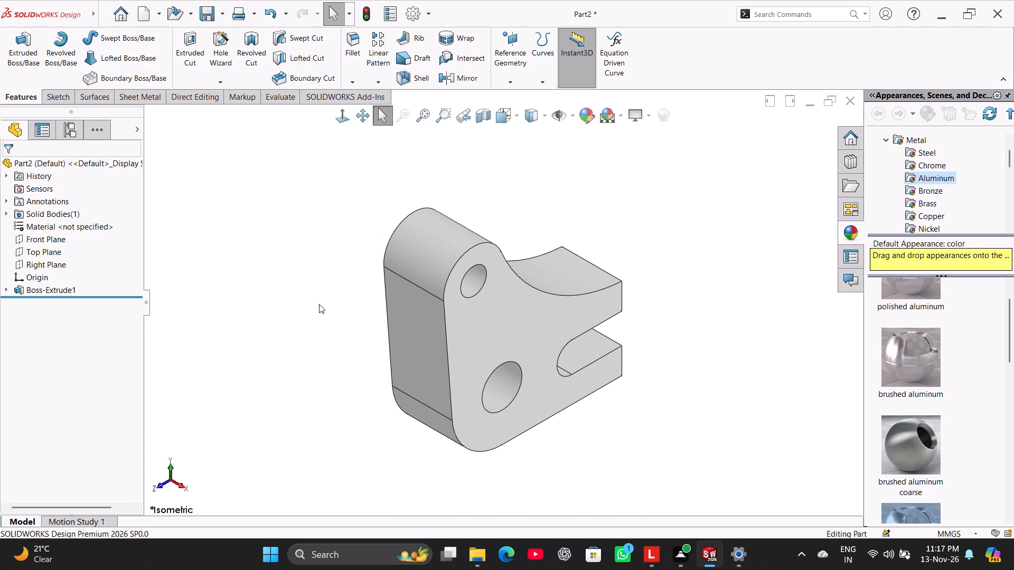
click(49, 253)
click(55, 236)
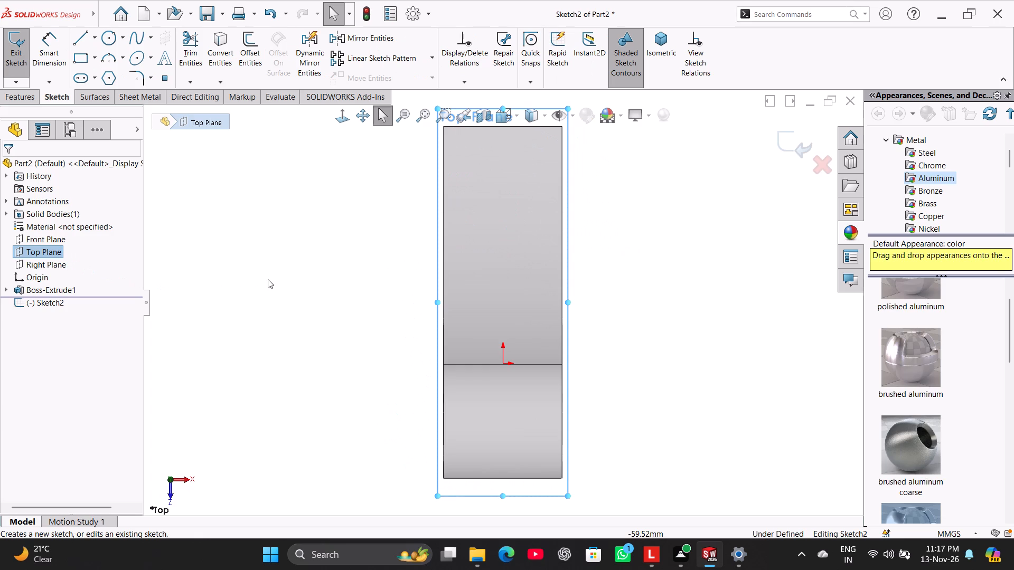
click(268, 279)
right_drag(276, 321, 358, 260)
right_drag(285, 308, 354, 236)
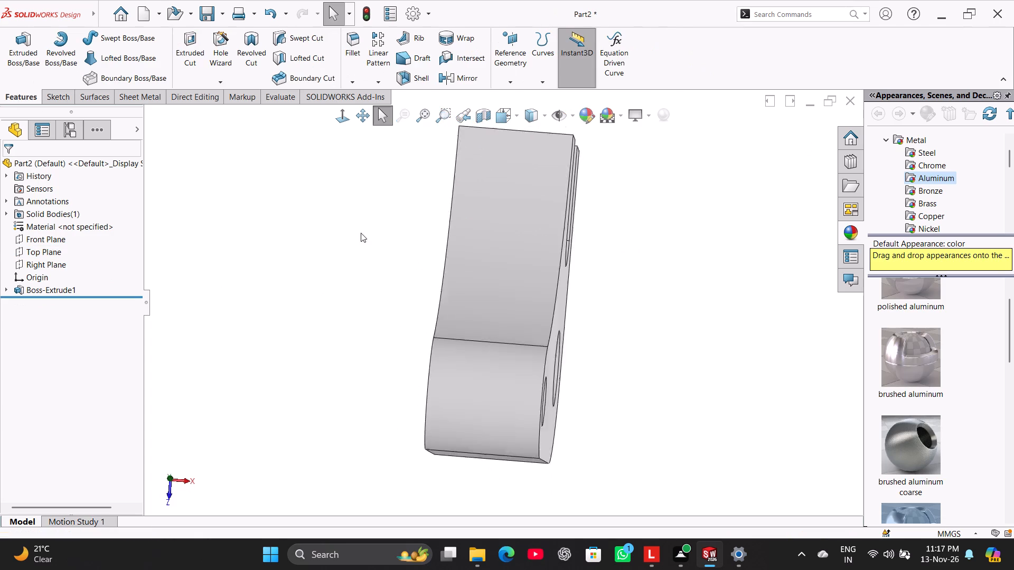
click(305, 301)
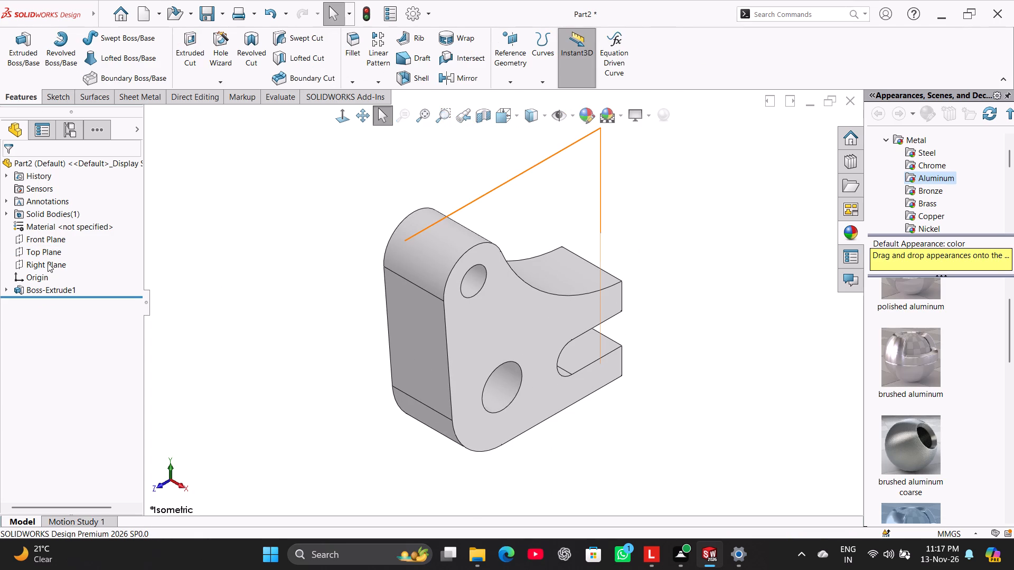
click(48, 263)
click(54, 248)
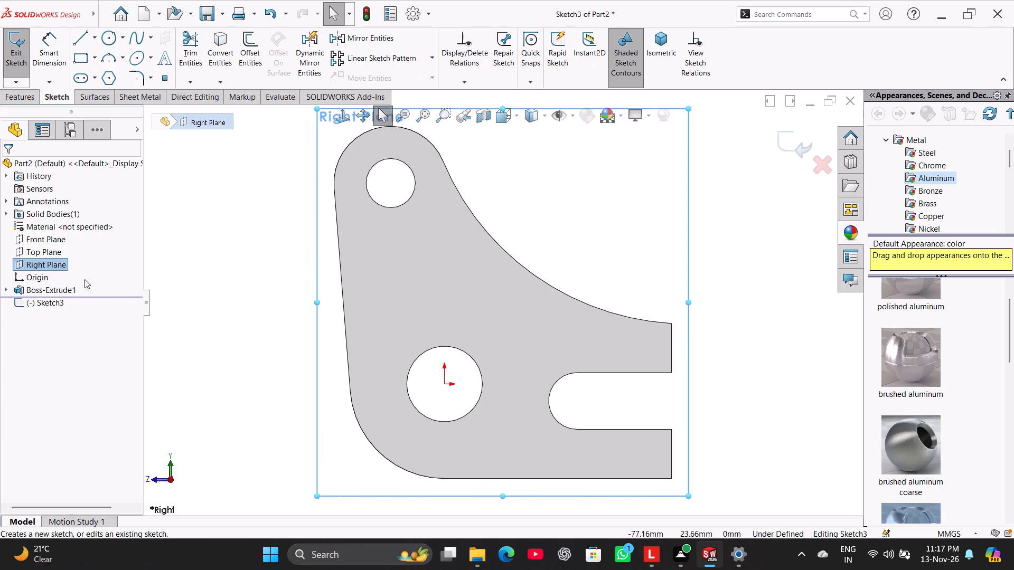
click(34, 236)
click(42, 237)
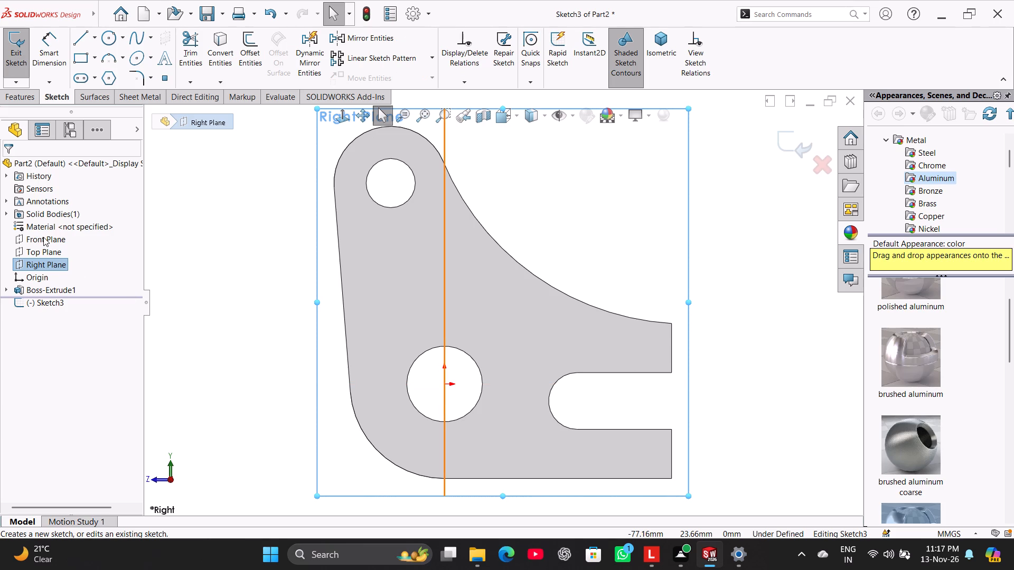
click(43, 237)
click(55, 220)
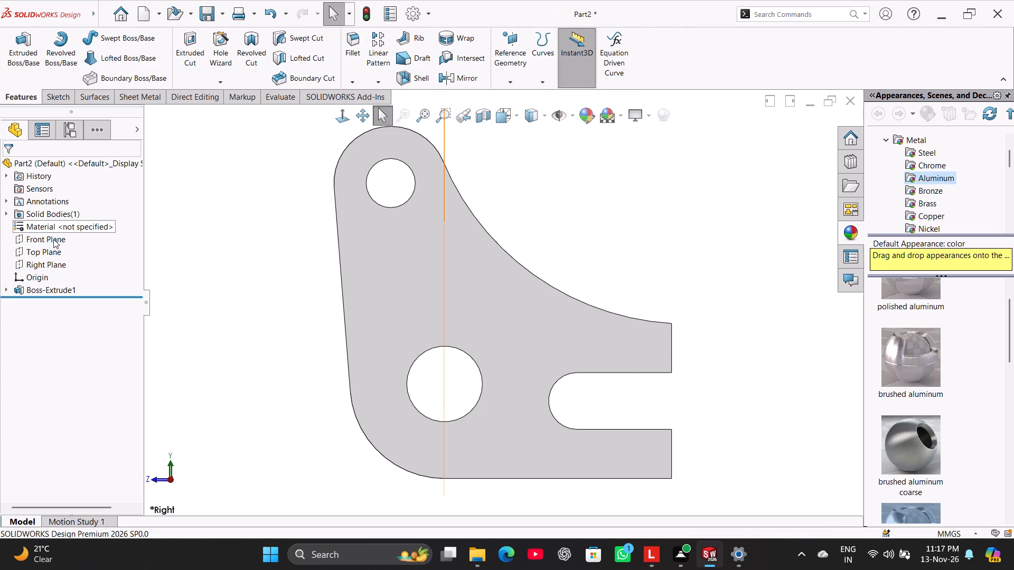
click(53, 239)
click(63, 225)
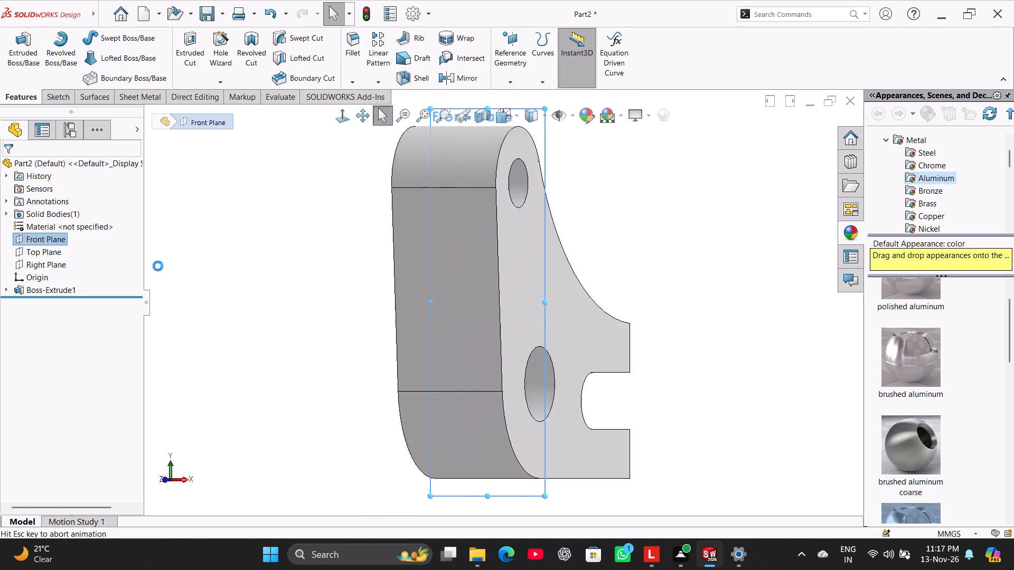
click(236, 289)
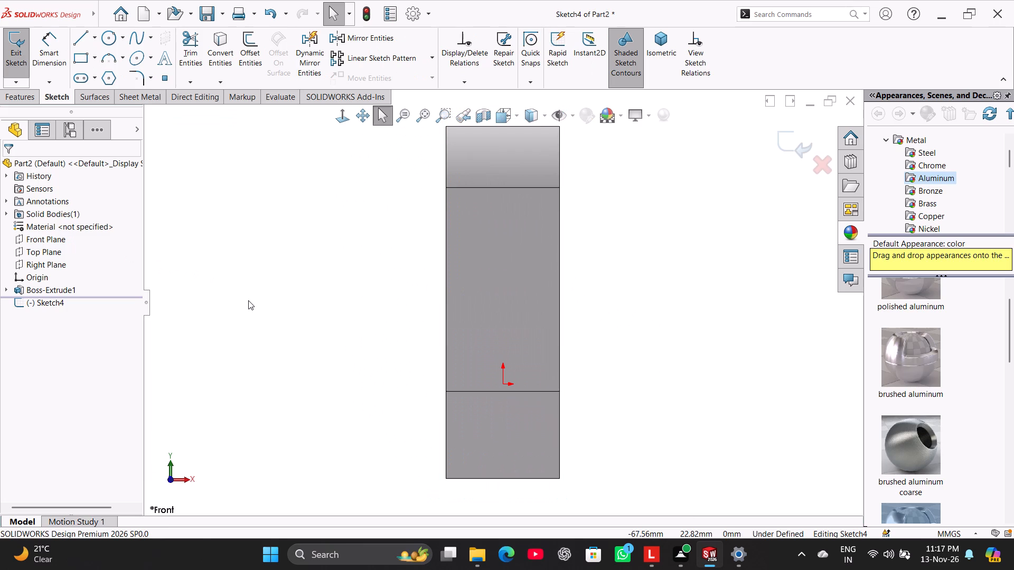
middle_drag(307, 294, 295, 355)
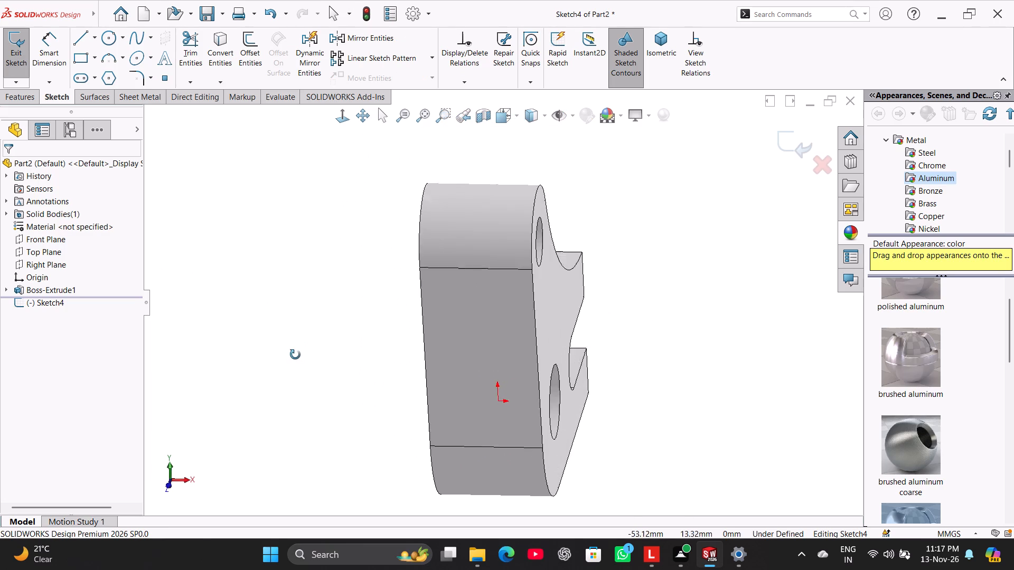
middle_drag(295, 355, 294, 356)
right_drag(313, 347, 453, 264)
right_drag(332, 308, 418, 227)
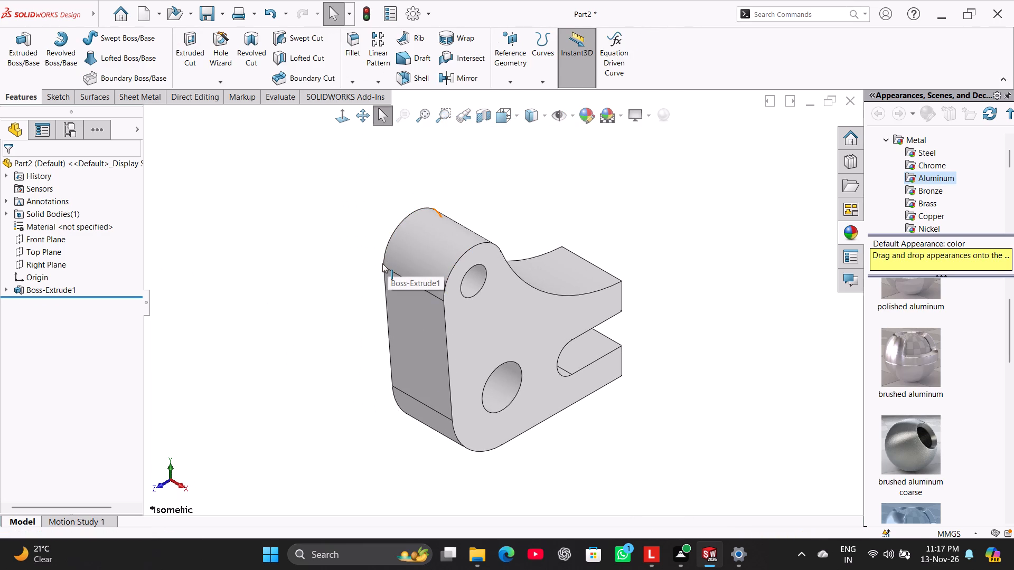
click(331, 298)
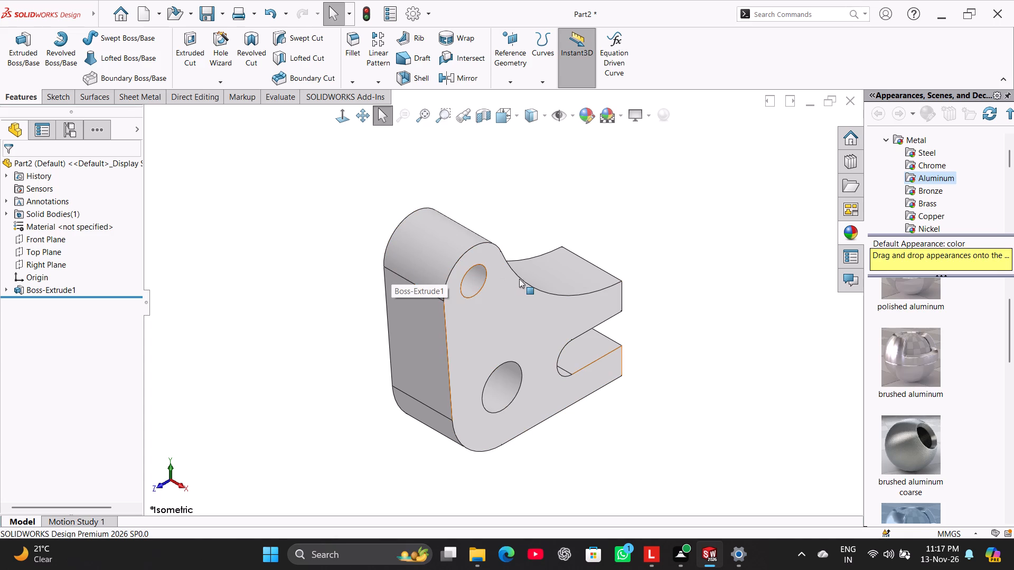
In a new sketch on the bracket's flat side face, draw a centerpoint arc of about 20.58 mm radius below the 13 mm hole, edge to edge.
click(503, 267)
click(547, 240)
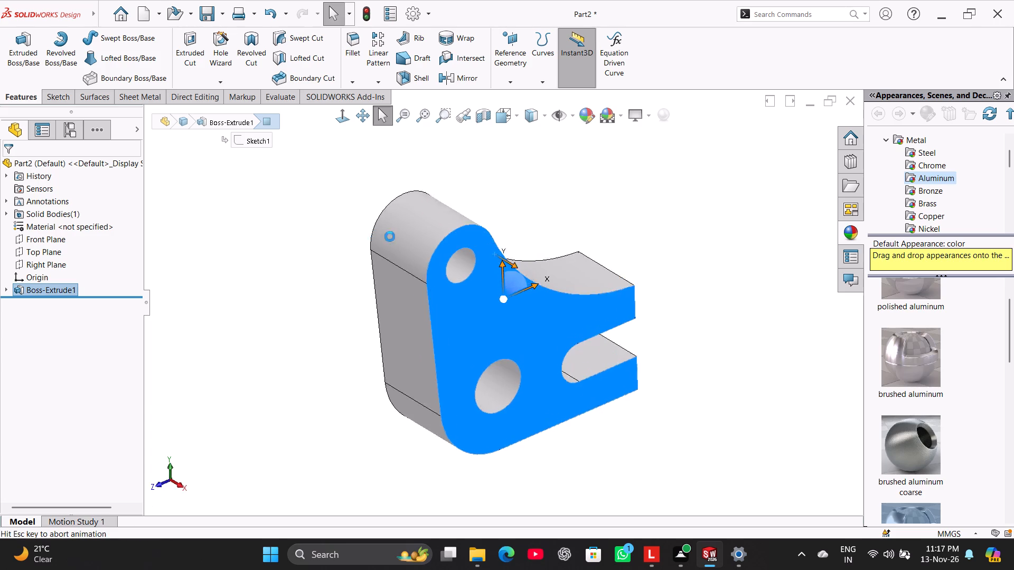
click(260, 217)
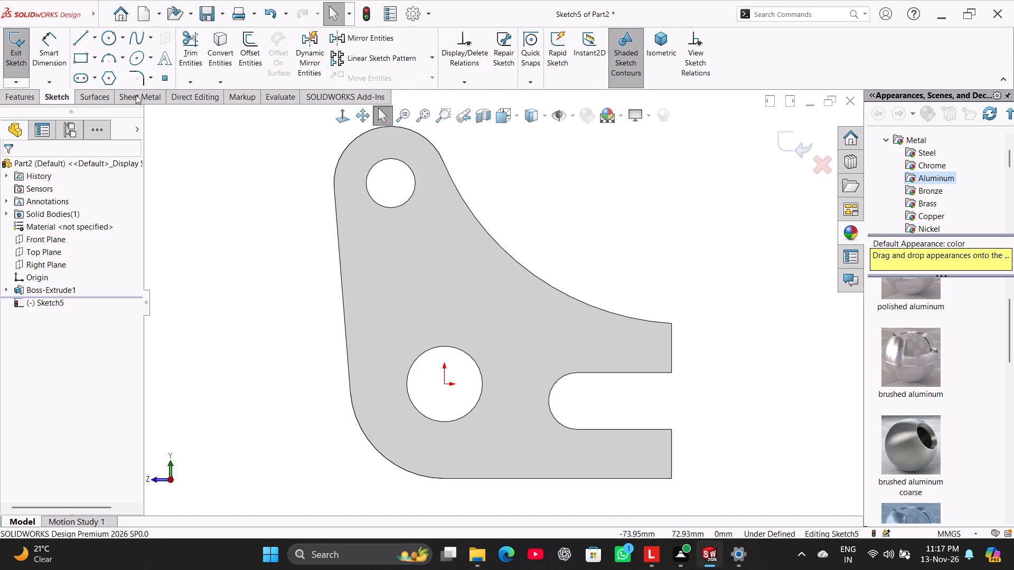
click(123, 41)
click(123, 41)
click(125, 59)
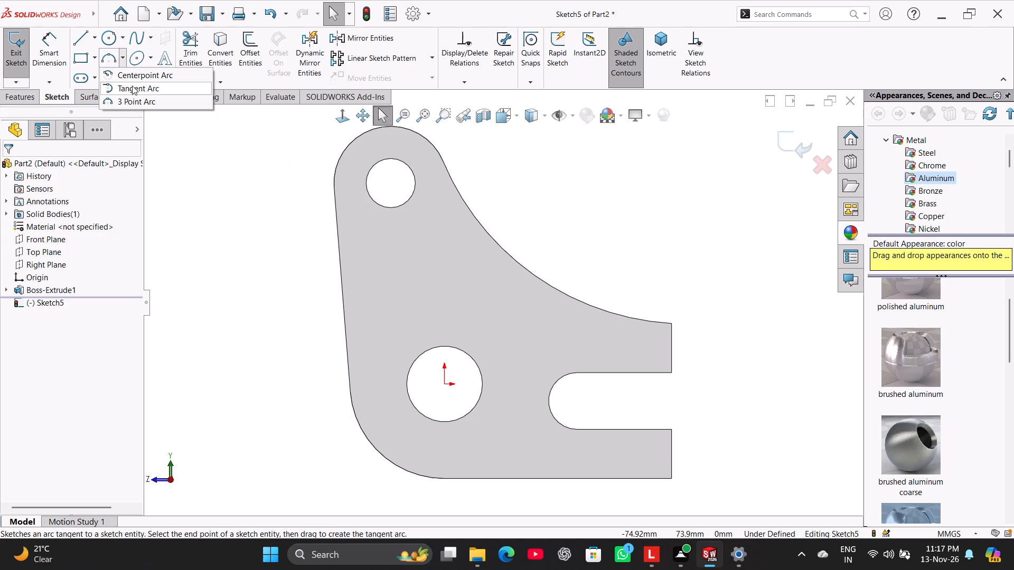
click(124, 77)
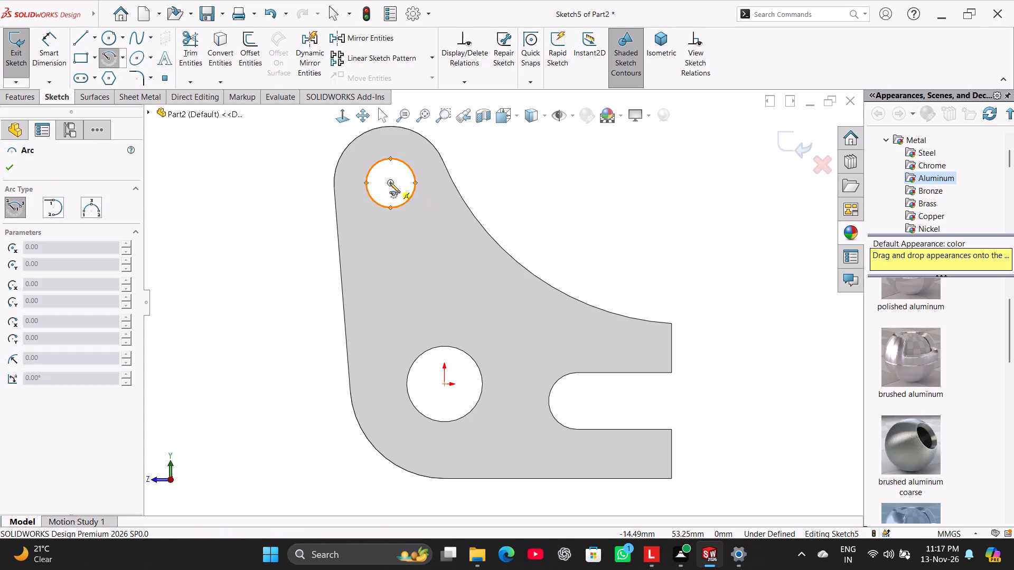
click(390, 183)
click(338, 241)
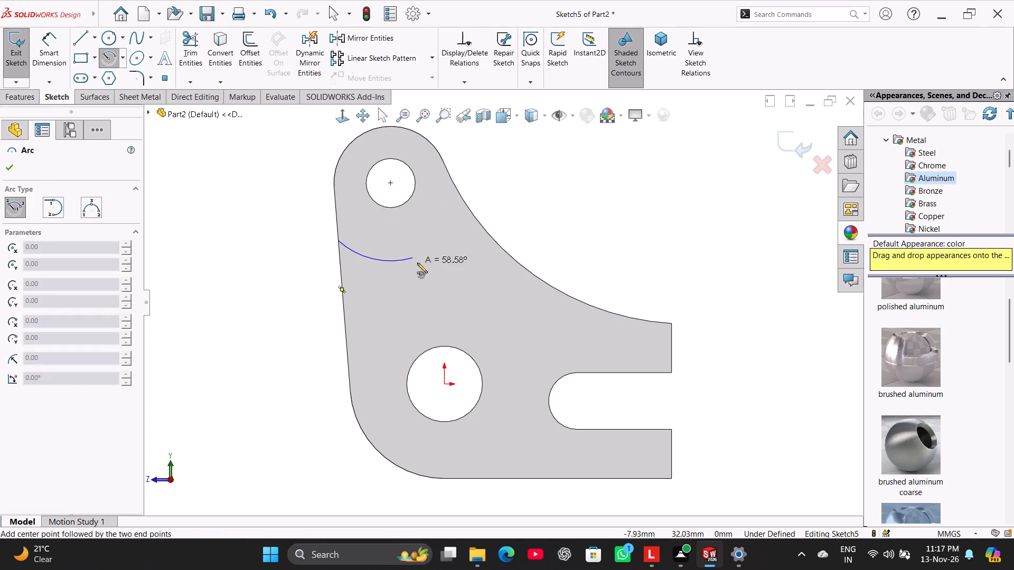
click(489, 209)
right_click(487, 178)
click(506, 185)
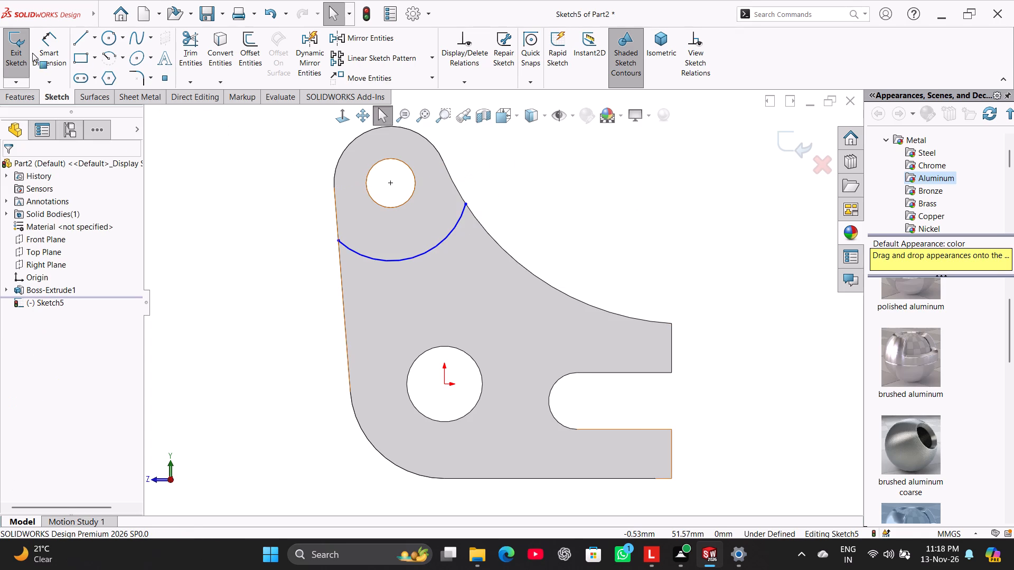
Dimension the new arc with a radius of 20 mm and place the dimension outside the bracket, beside the 13 mm hole.
click(48, 56)
click(398, 259)
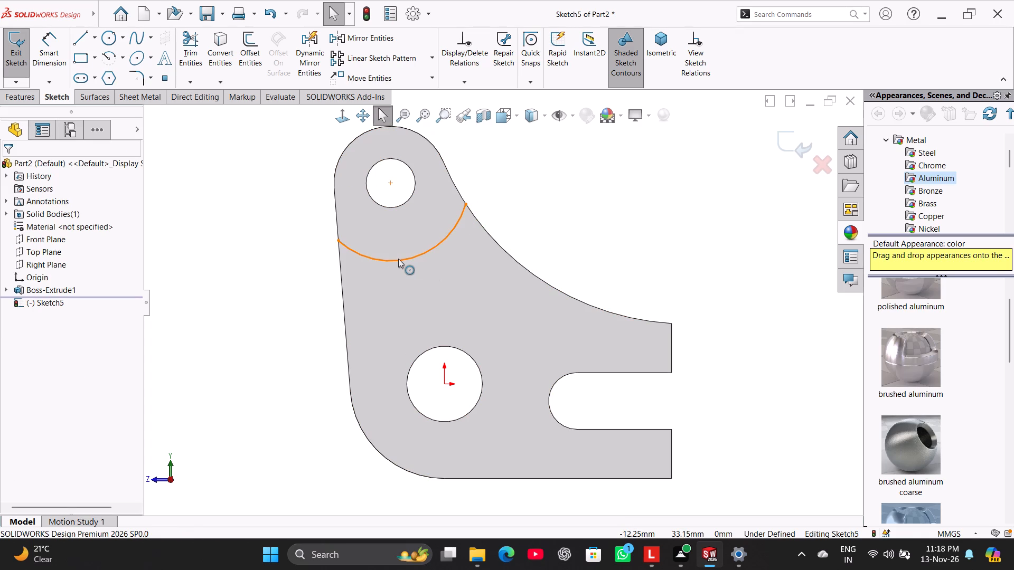
click(45, 64)
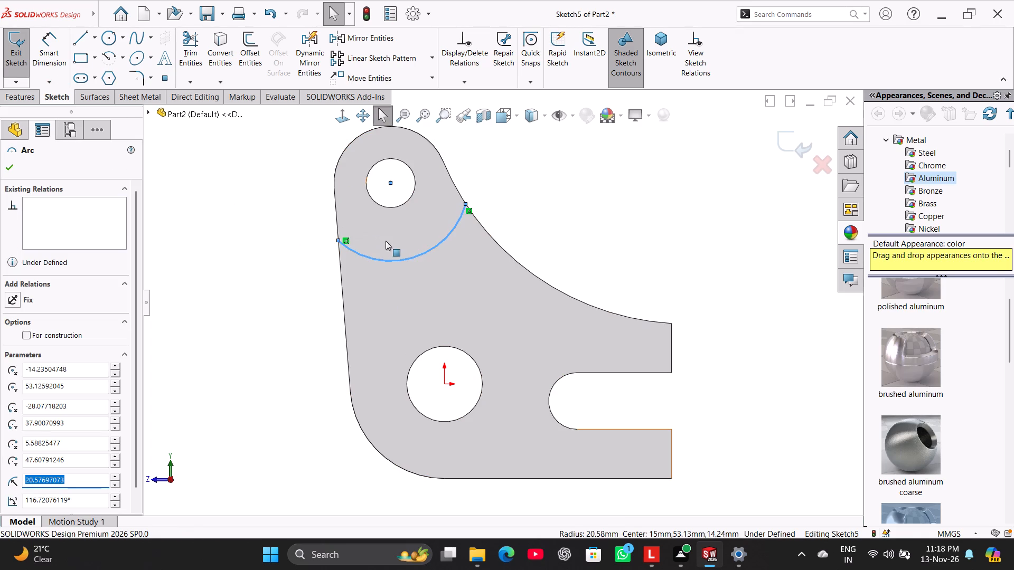
double_click(53, 44)
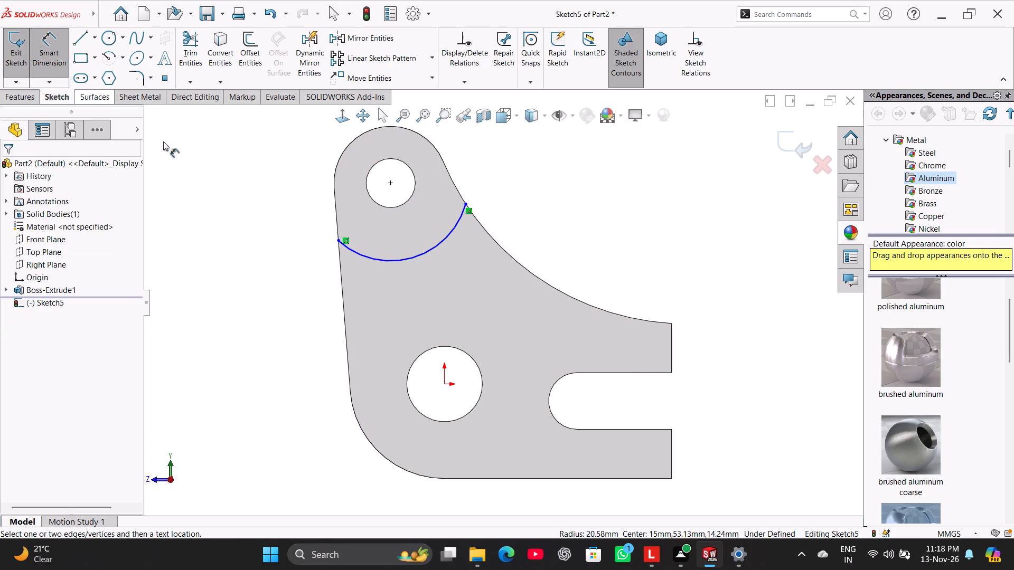
click(402, 258)
click(303, 318)
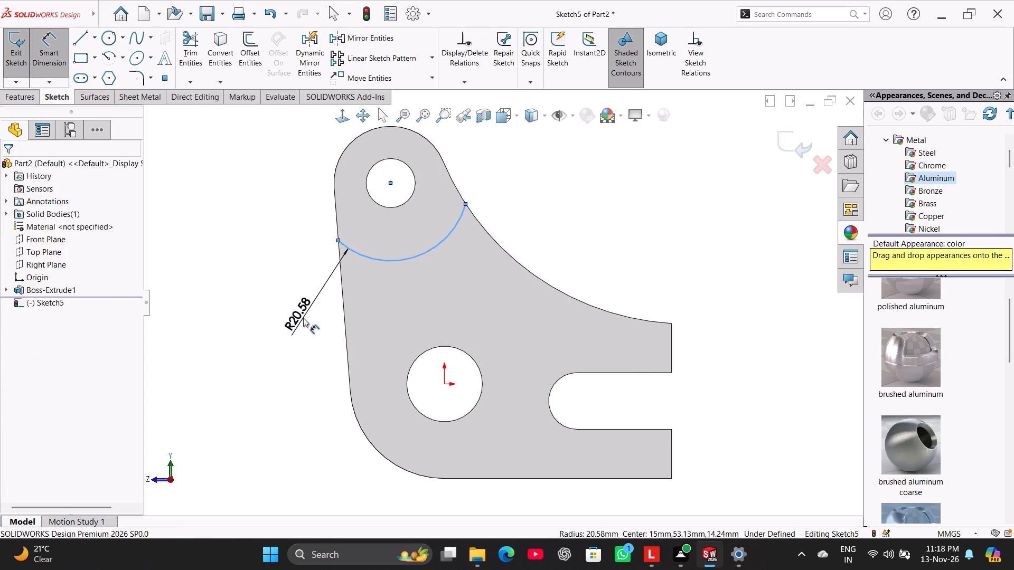
text(20)
key(Return)
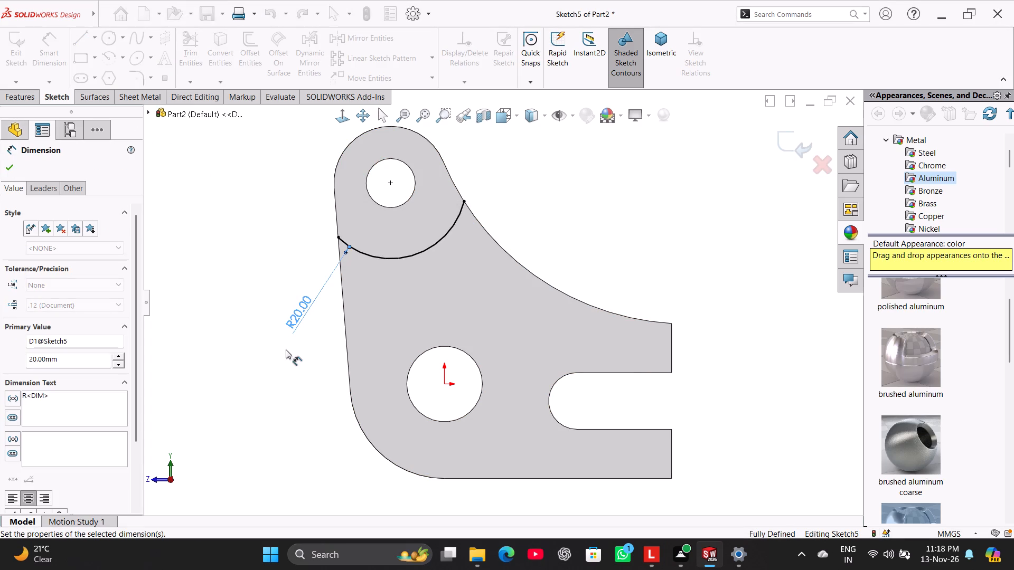
drag(293, 318, 235, 201)
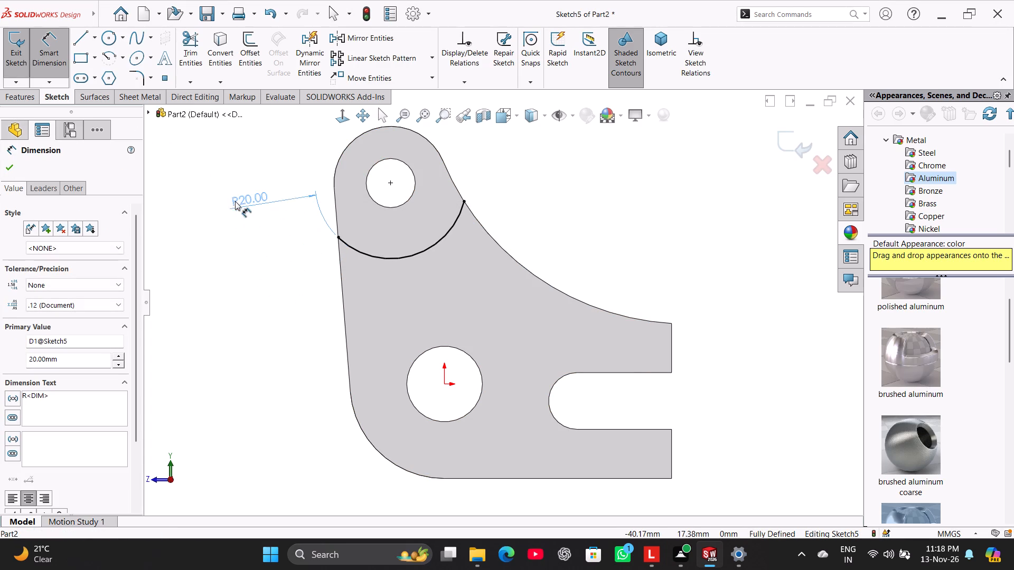
drag(235, 201, 234, 198)
click(234, 273)
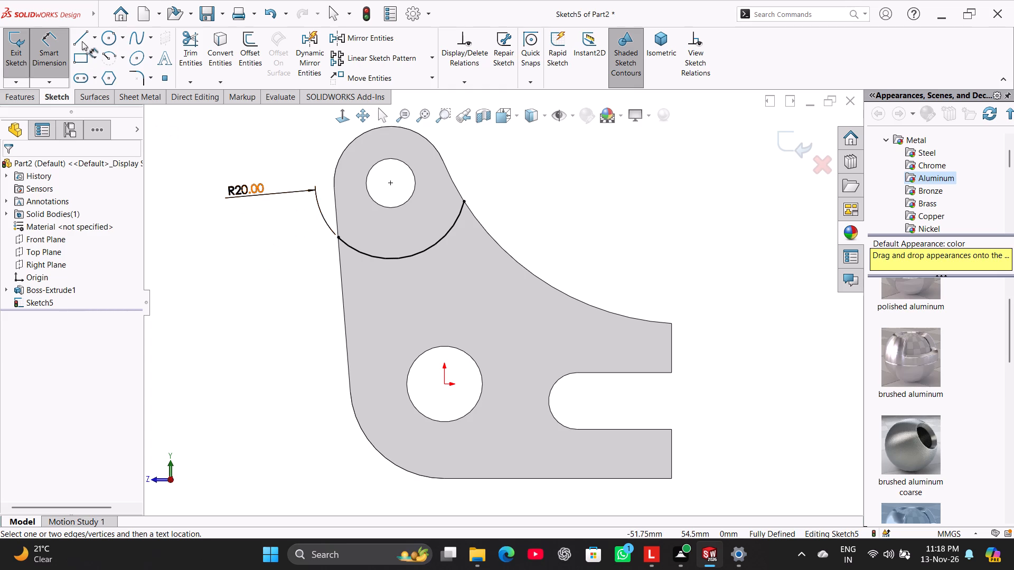
Draw a horizontal line about 17 mm long below the 13 mm hole's centre, crossing the R20 arc and the bracket's concave edge.
click(78, 37)
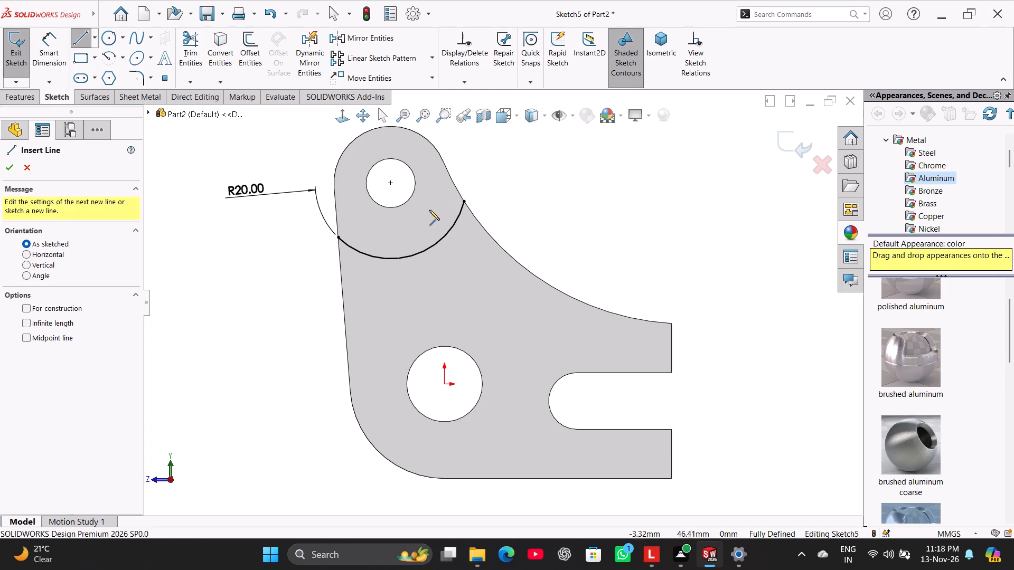
click(426, 210)
click(491, 208)
right_click(484, 182)
click(500, 189)
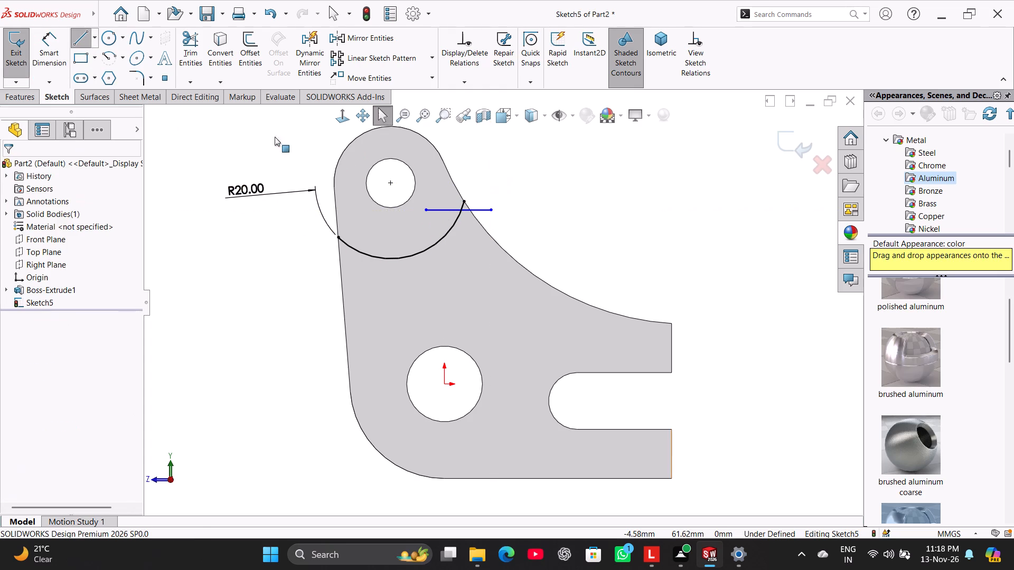
Dimension the vertical distance from the upper hole's centre to the new horizontal line as 10 mm, placed outside the bracket.
click(48, 42)
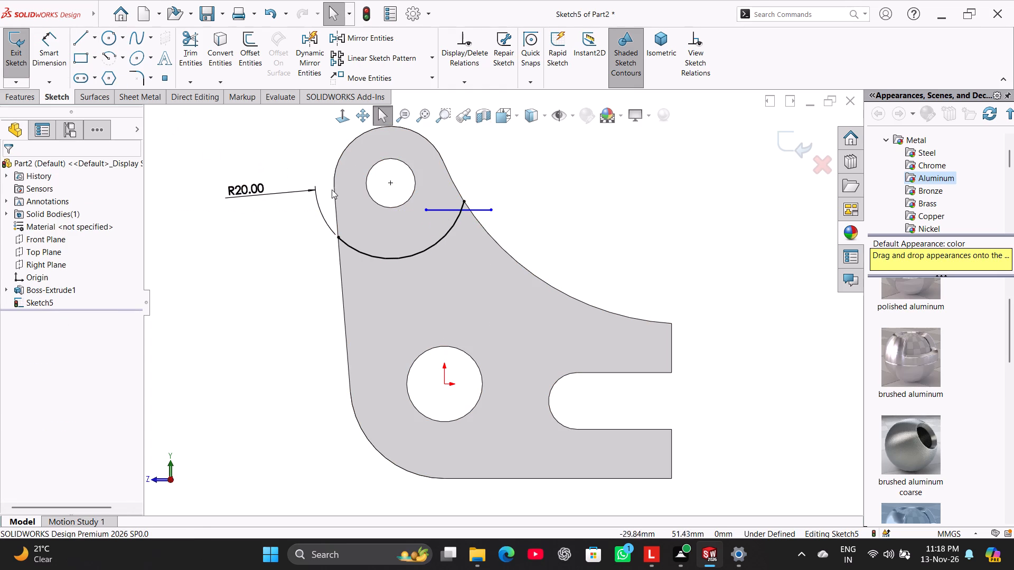
click(57, 52)
click(42, 53)
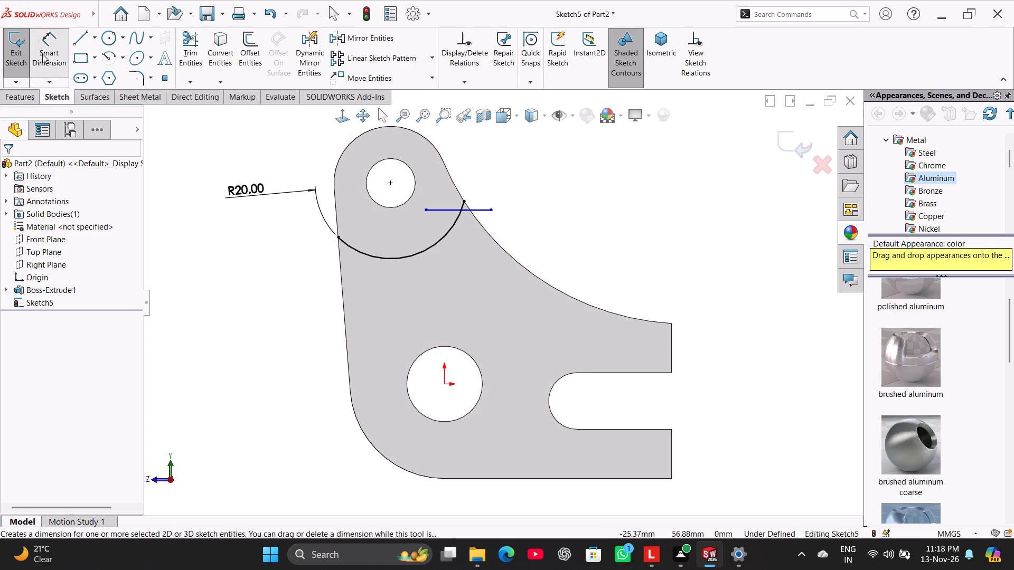
click(388, 182)
click(436, 208)
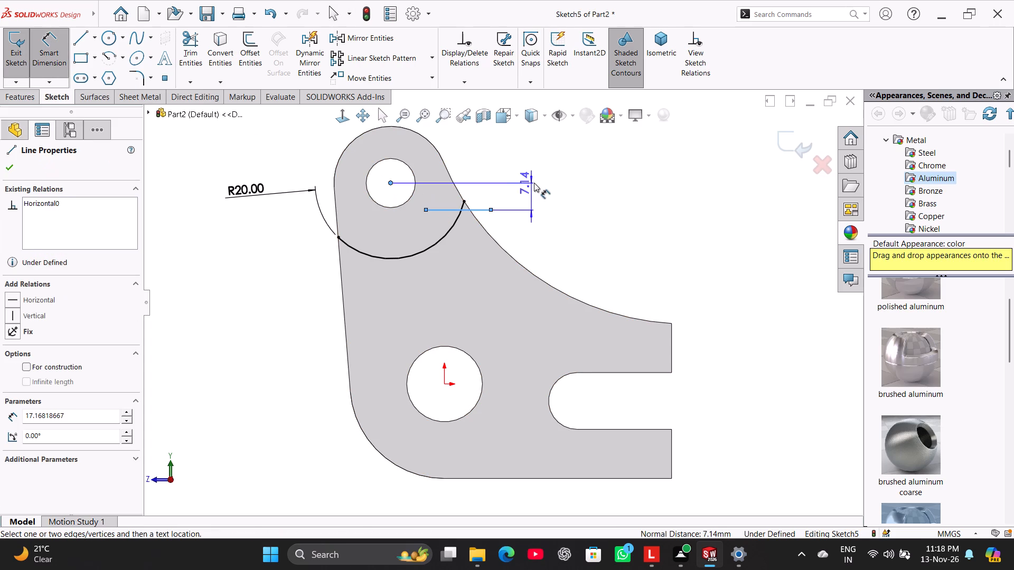
click(545, 182)
text(10)
key(Return)
right_click(646, 236)
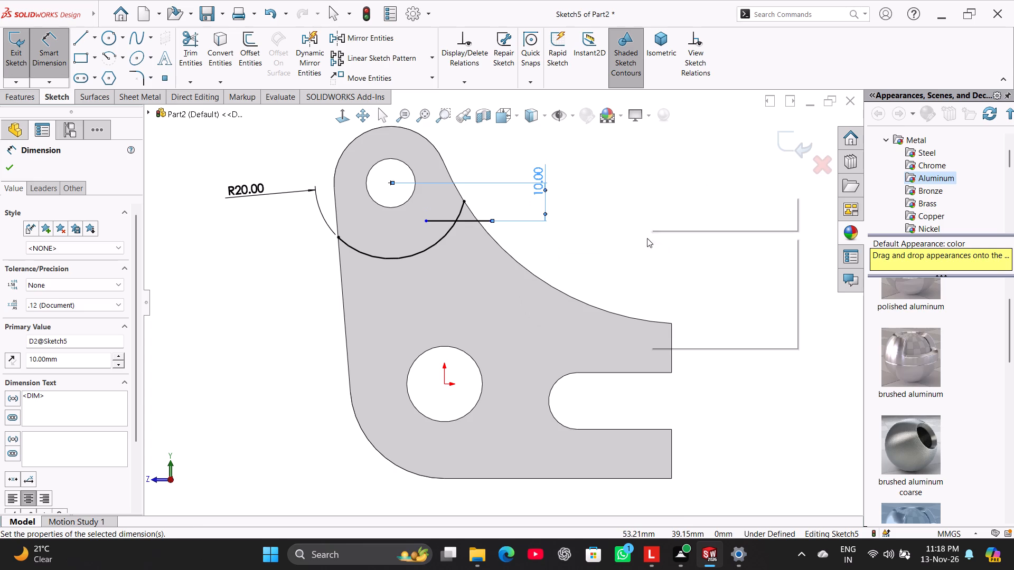
click(670, 270)
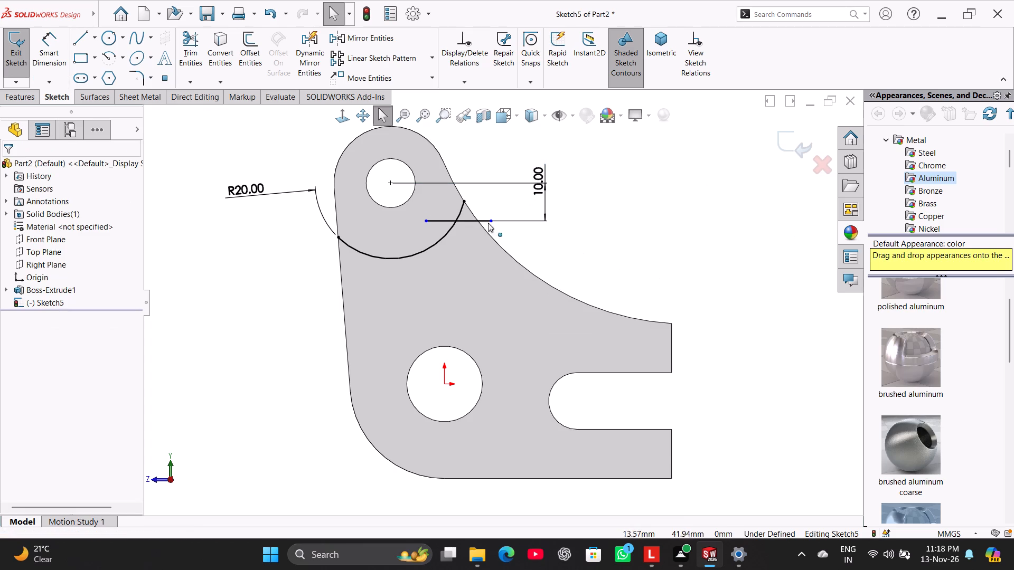
click(491, 222)
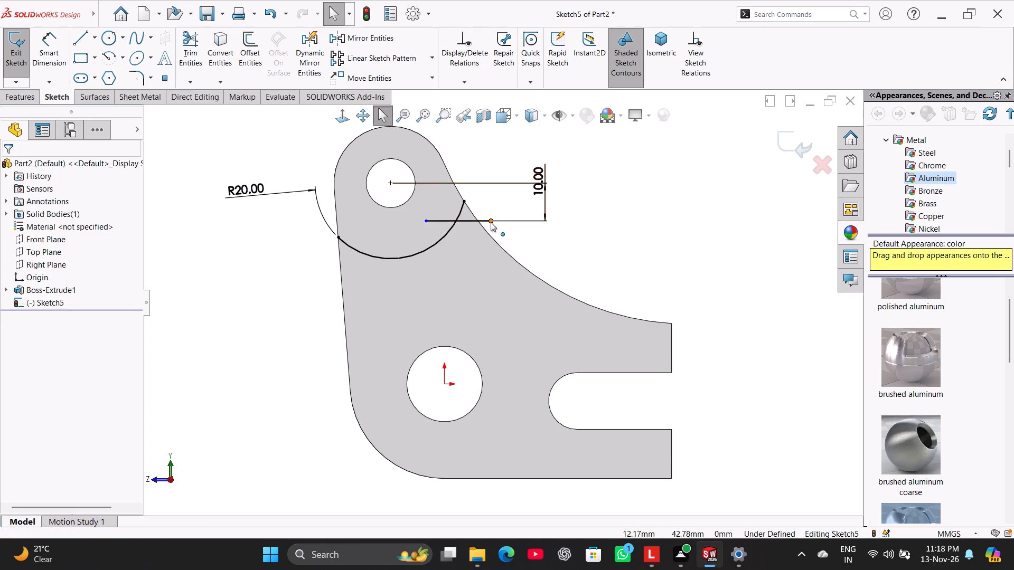
click(575, 256)
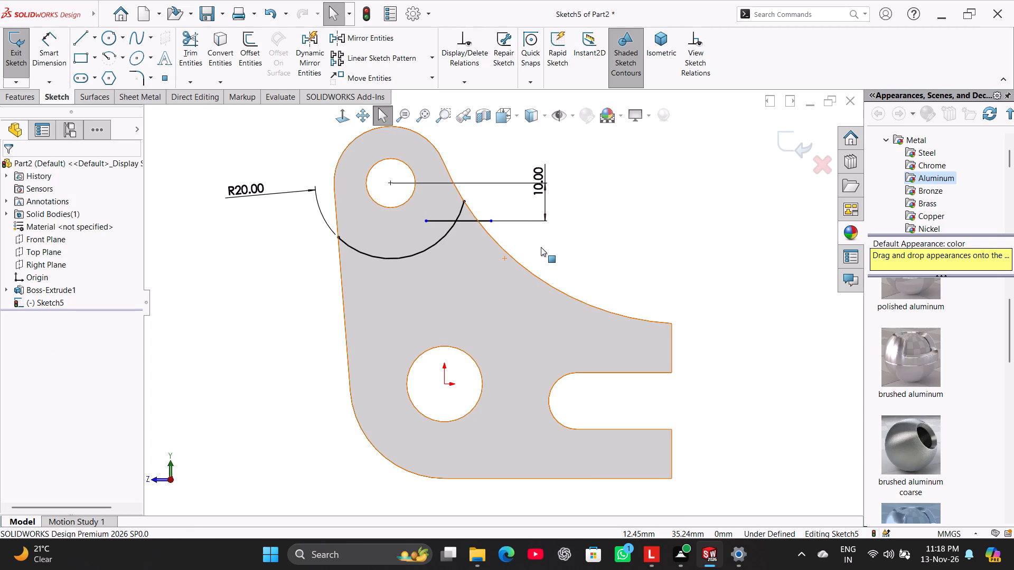
Convert the bracket's rounded top edge, straight slanted side edge and concave edge into sketch entities.
scroll(542, 246, down, 2)
scroll(542, 245, up, 2)
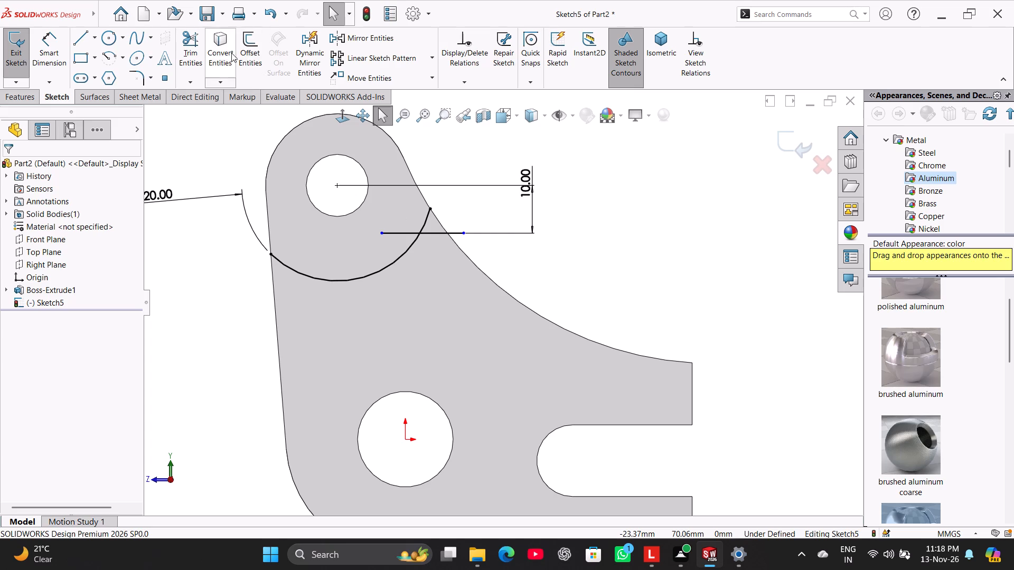
click(221, 51)
click(288, 135)
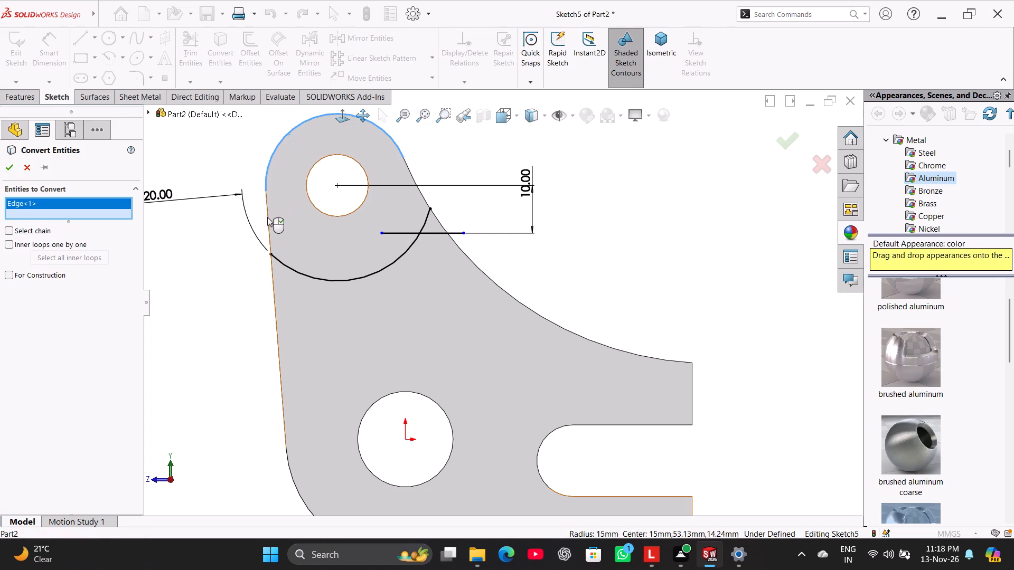
click(267, 217)
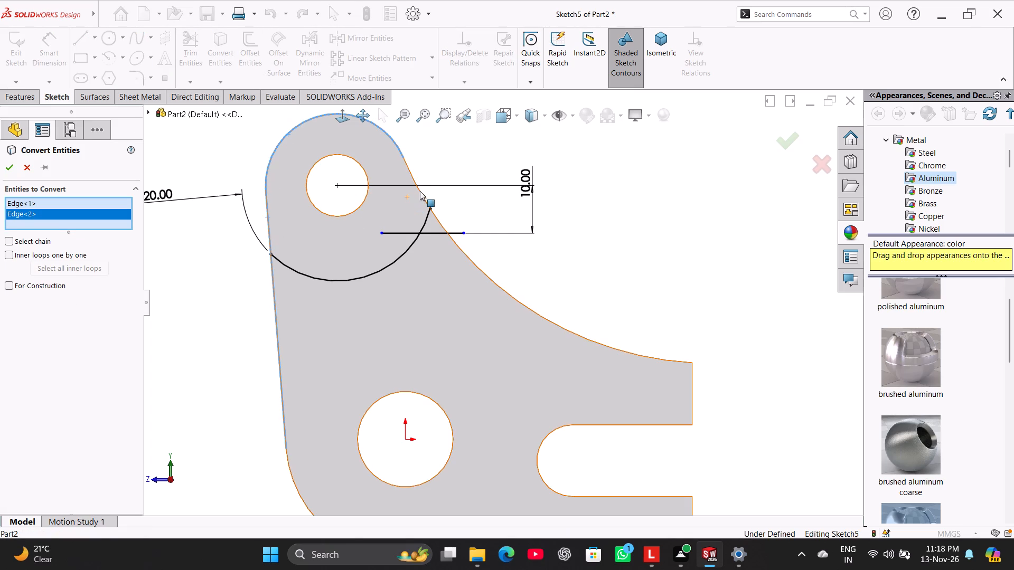
click(420, 191)
click(9, 167)
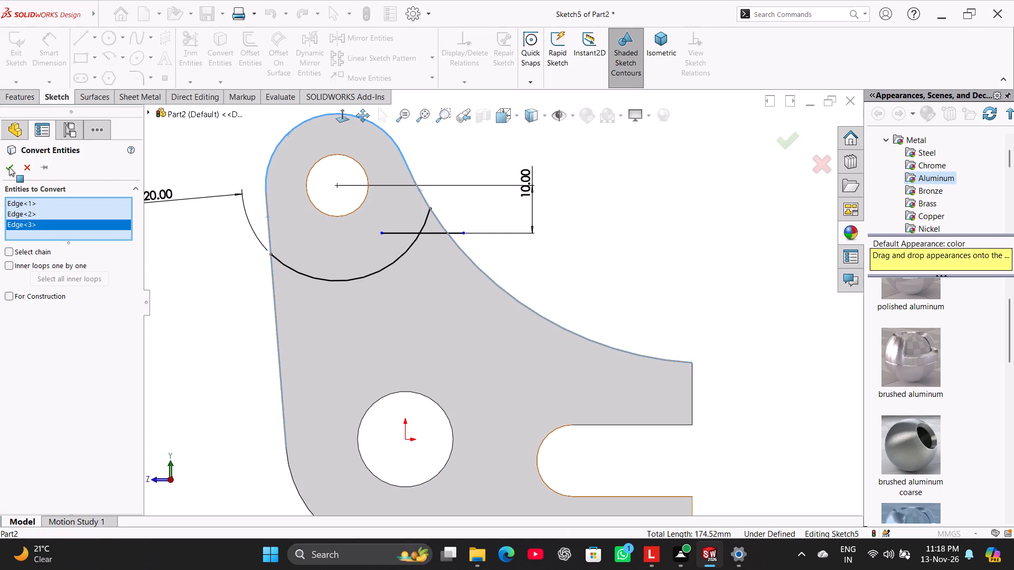
Power-trim the converted edges, arc and horizontal line to leave one closed contour around the upper hole, with a short step at the concave edge.
click(185, 34)
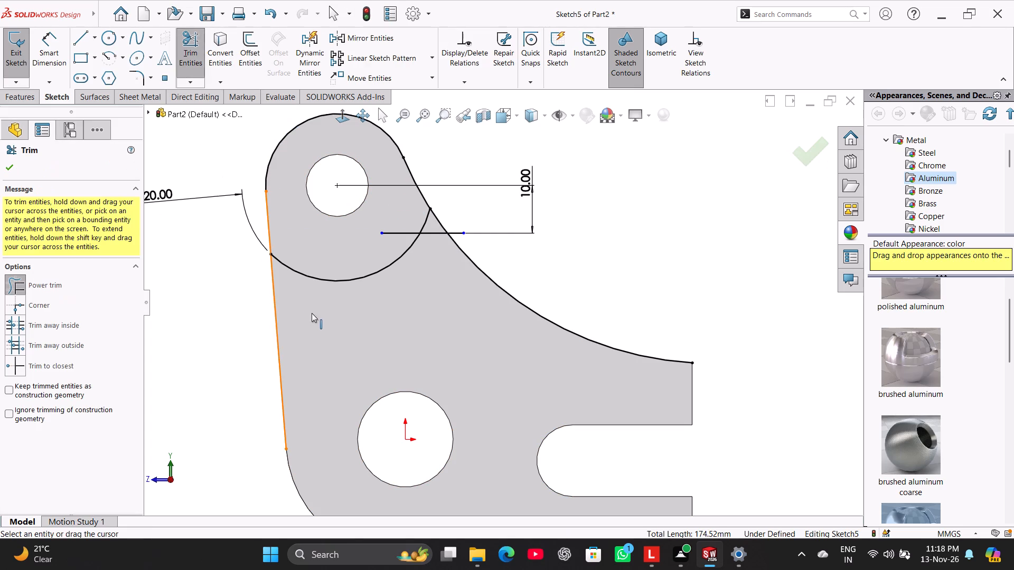
drag(312, 313, 241, 283)
drag(315, 331, 240, 299)
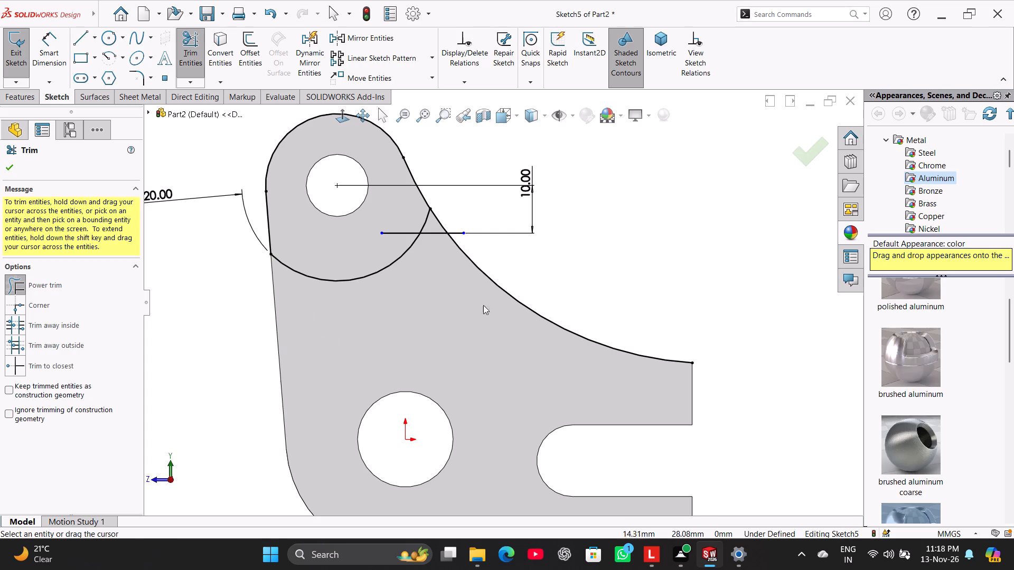
drag(481, 313, 505, 264)
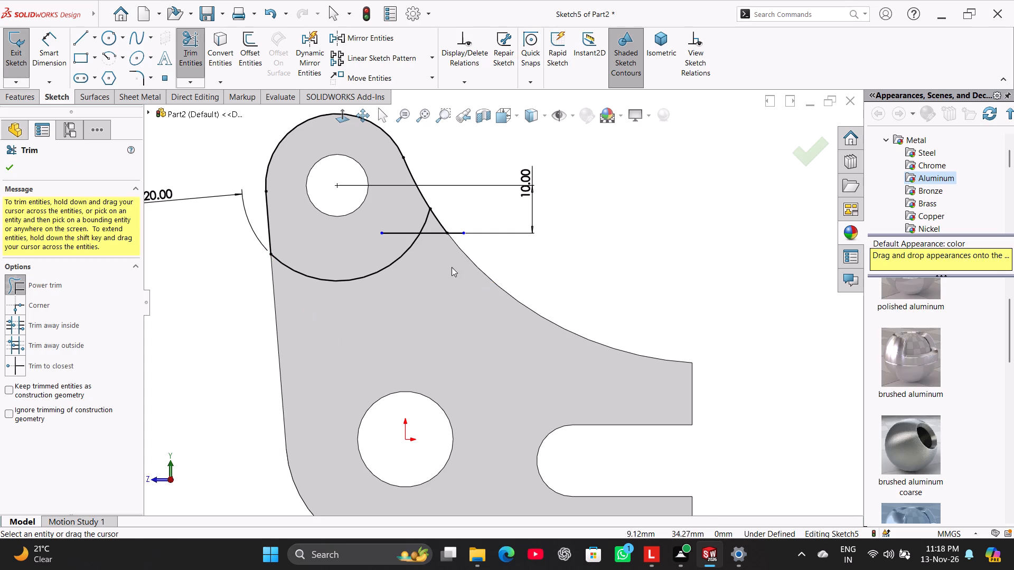
drag(431, 225, 409, 210)
drag(409, 210, 400, 205)
drag(461, 245, 456, 221)
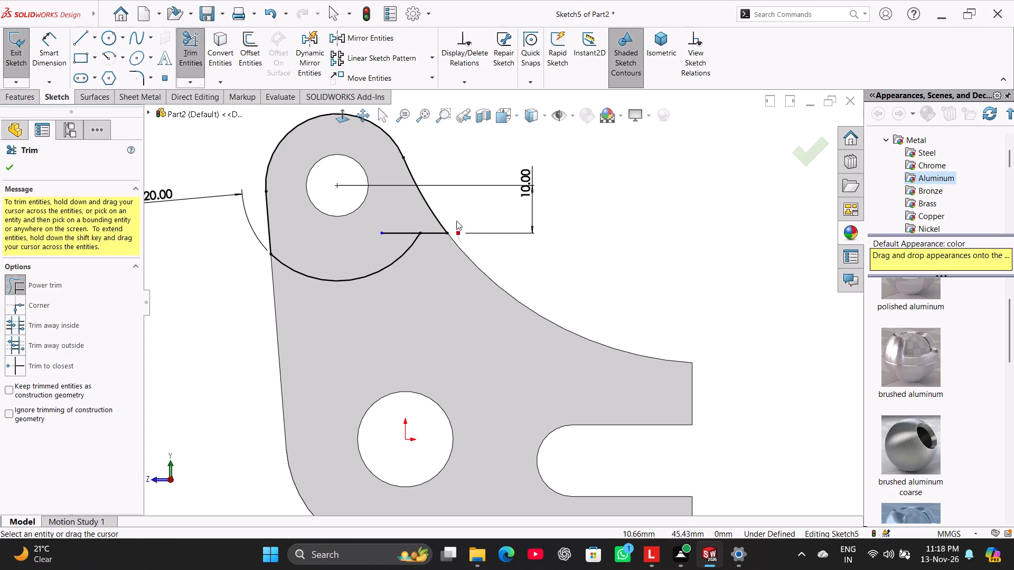
drag(456, 221, 456, 216)
drag(385, 247, 401, 215)
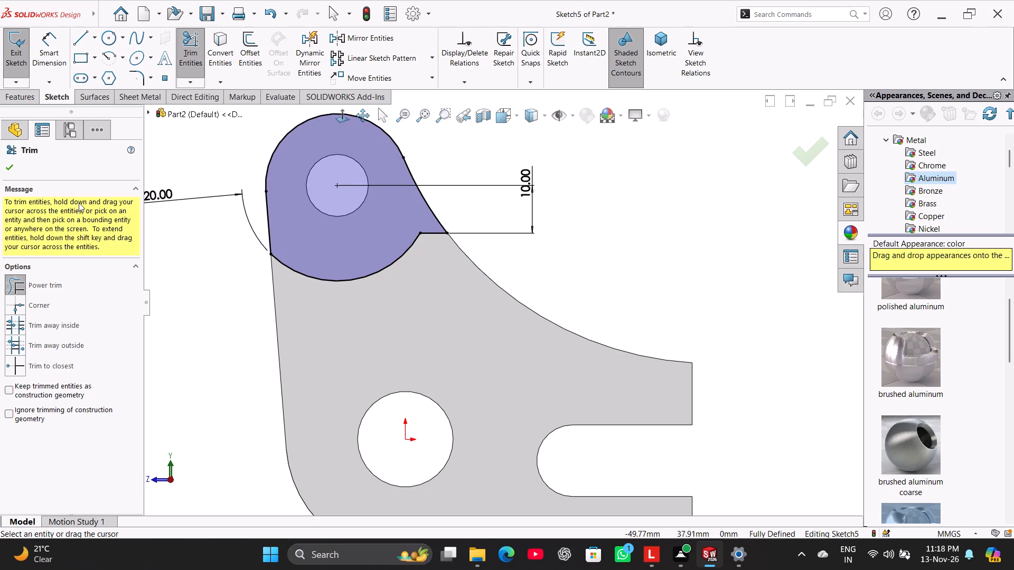
click(8, 167)
click(180, 310)
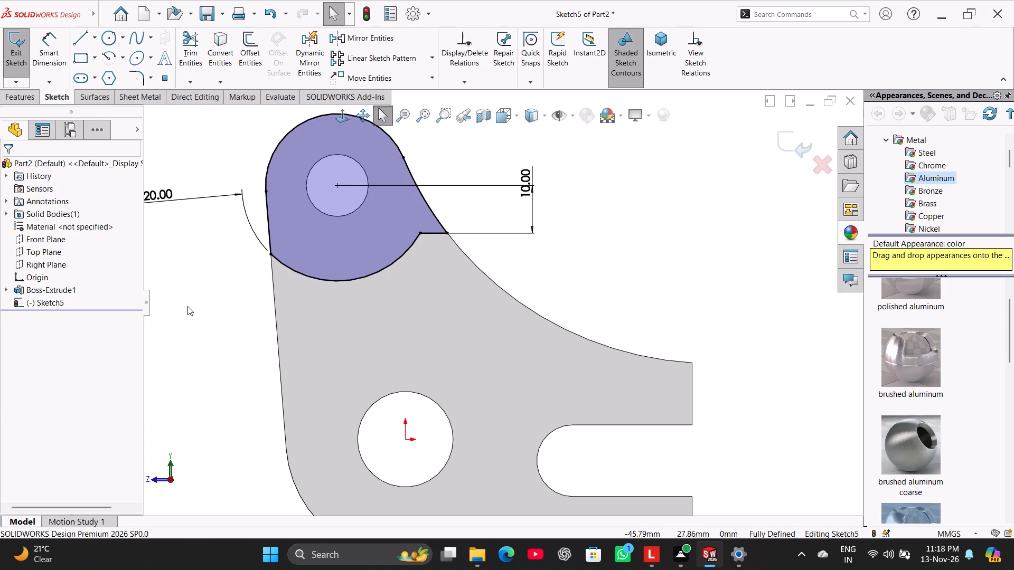
Cut-extrude the closed contour around the upper hole as a Blind cut with a depth of 6 mm.
middle_drag(187, 303, 201, 322)
click(29, 93)
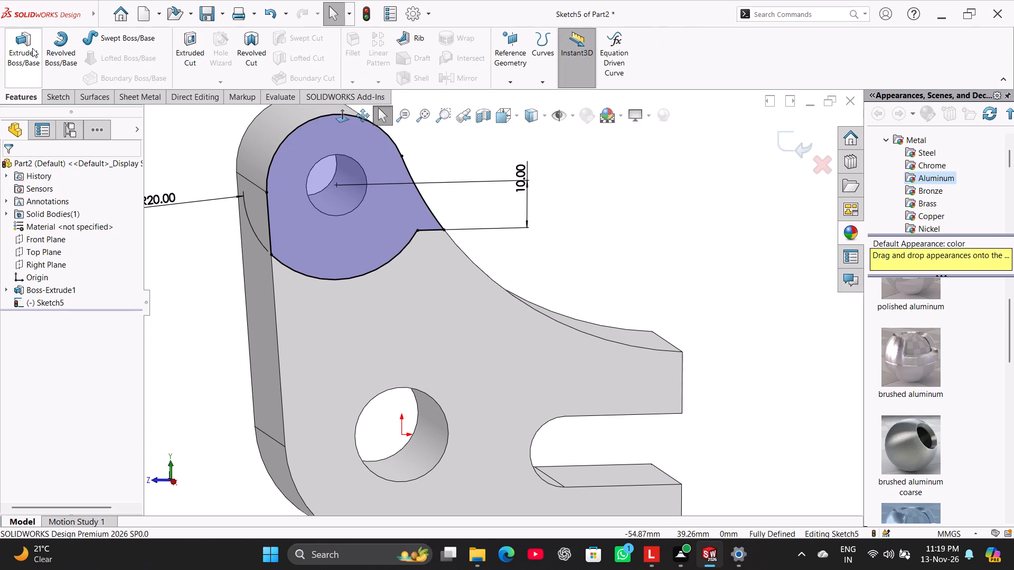
click(192, 43)
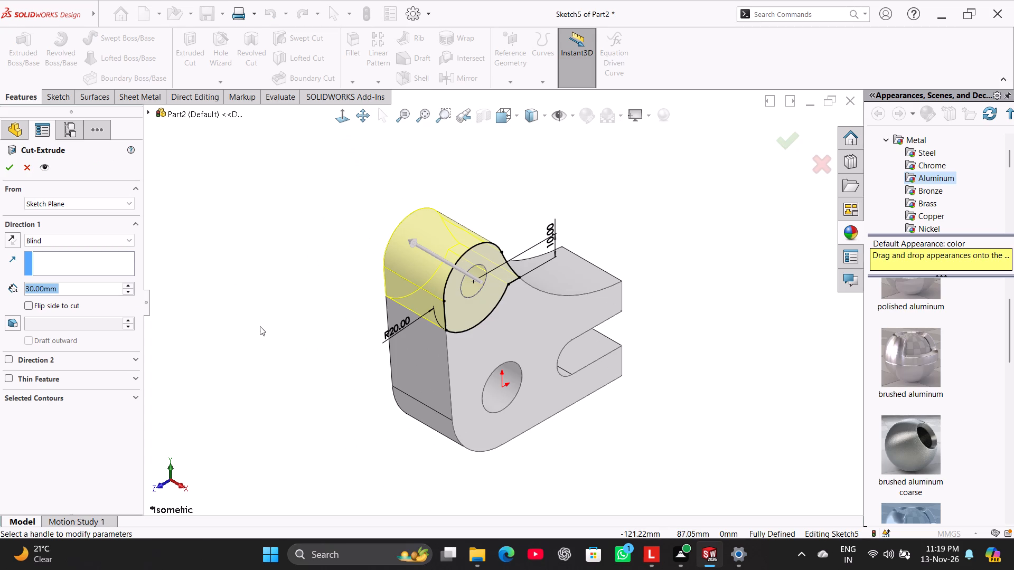
key(6)
key(Return)
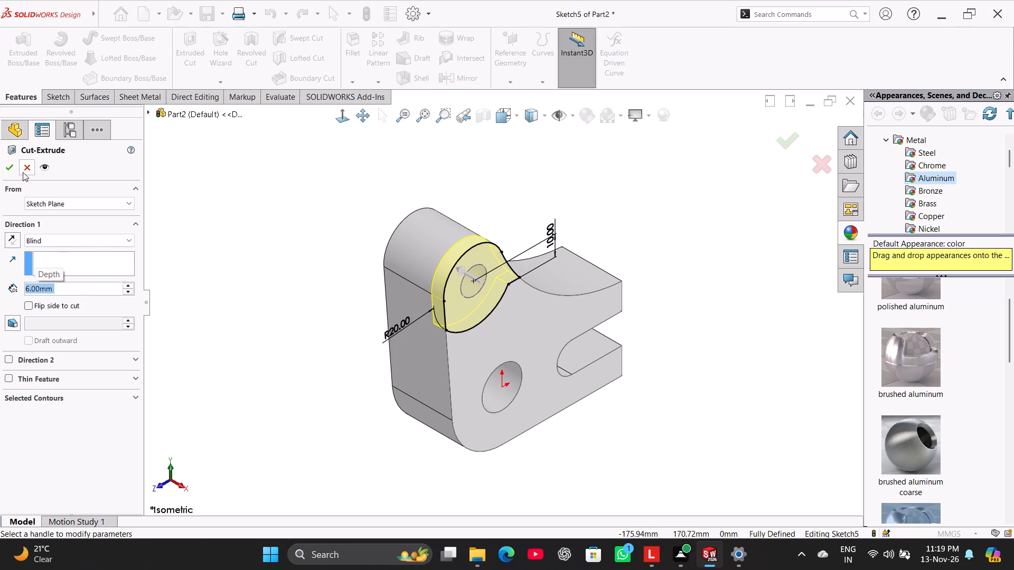
click(8, 167)
click(263, 225)
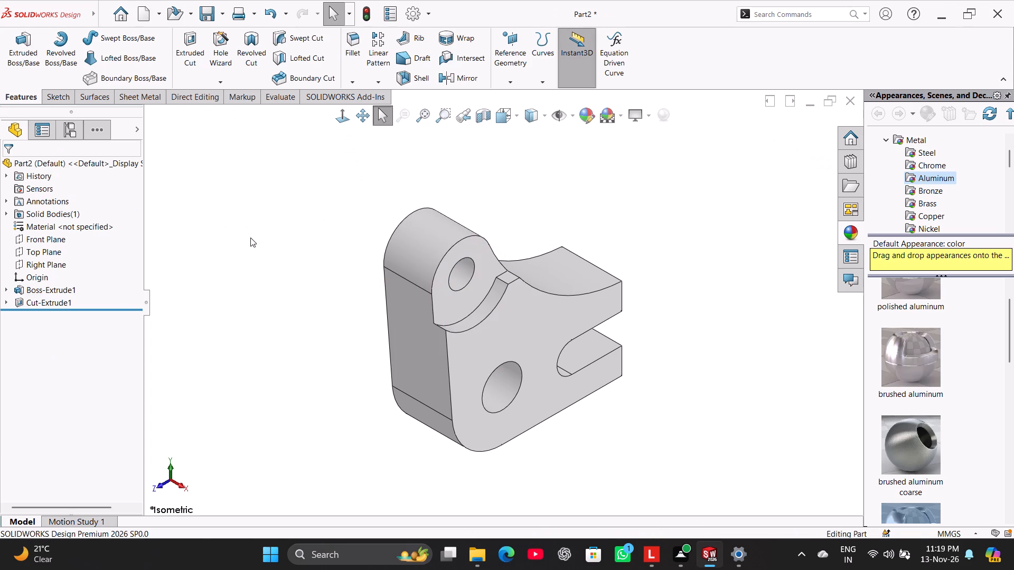
Mirror the 6 mm cut about the Right Plane onto the bracket's opposite side.
ctrl+click(53, 303)
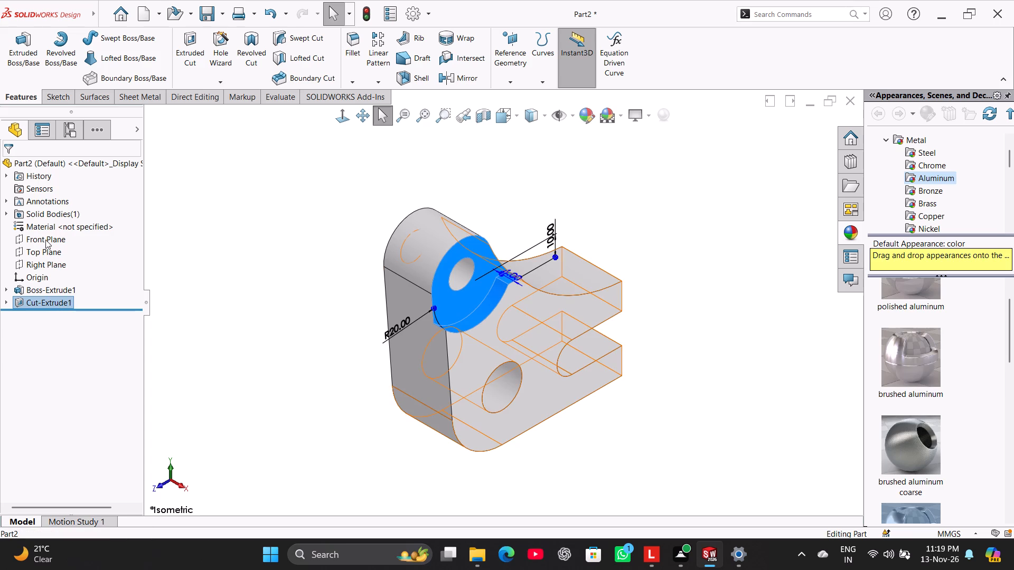
ctrl+click(45, 240)
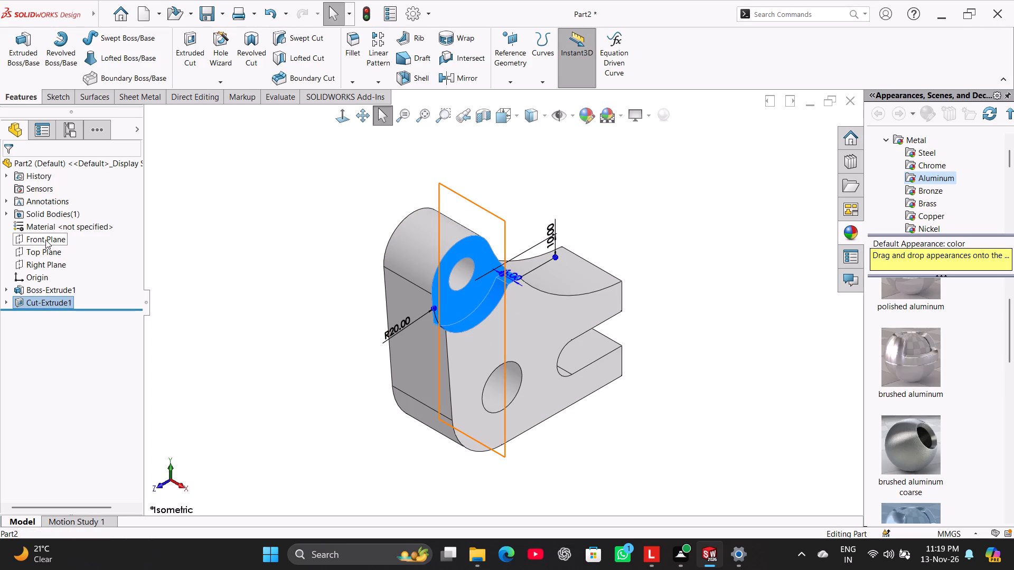
ctrl+click(62, 262)
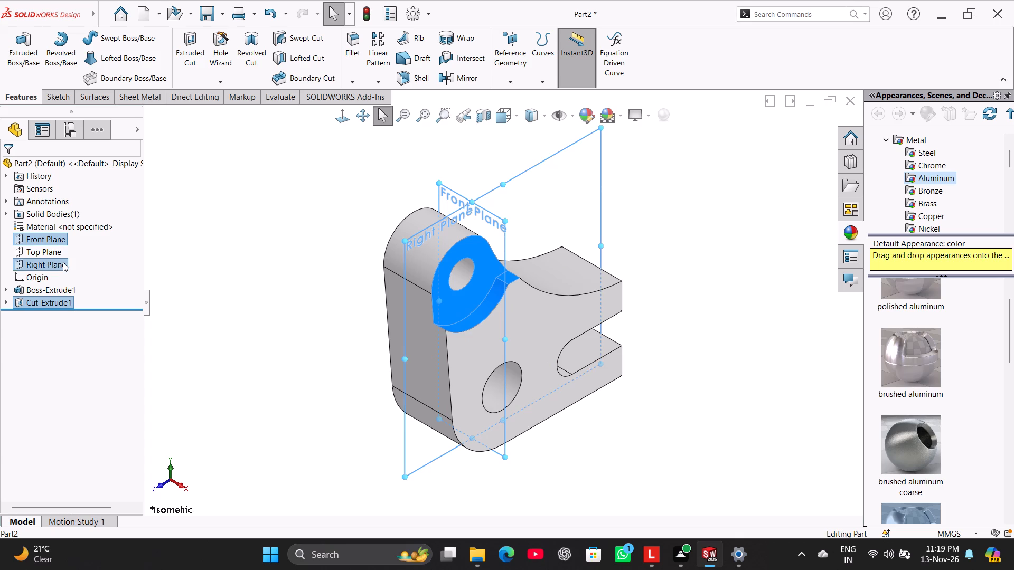
ctrl+click(54, 239)
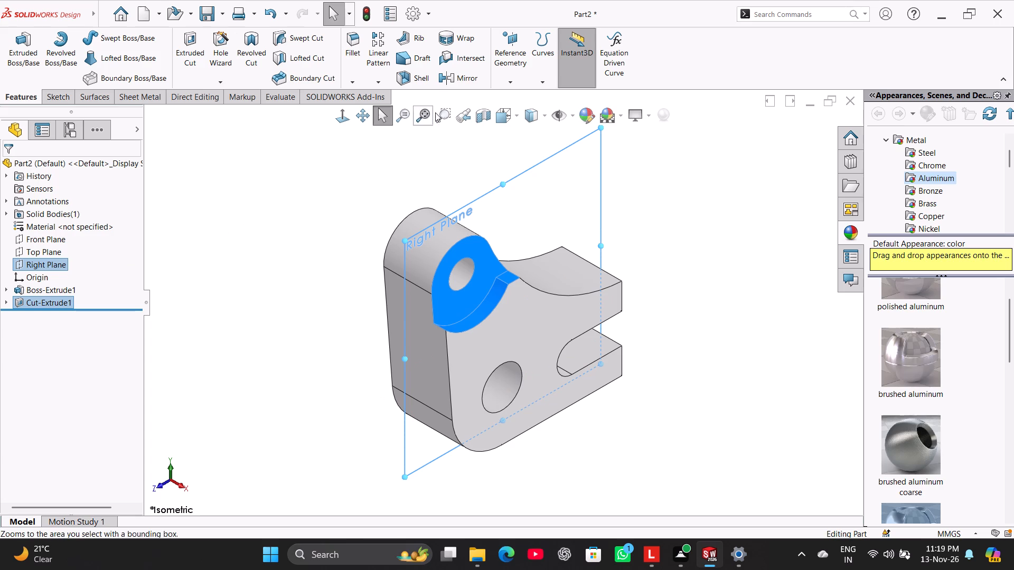
click(464, 77)
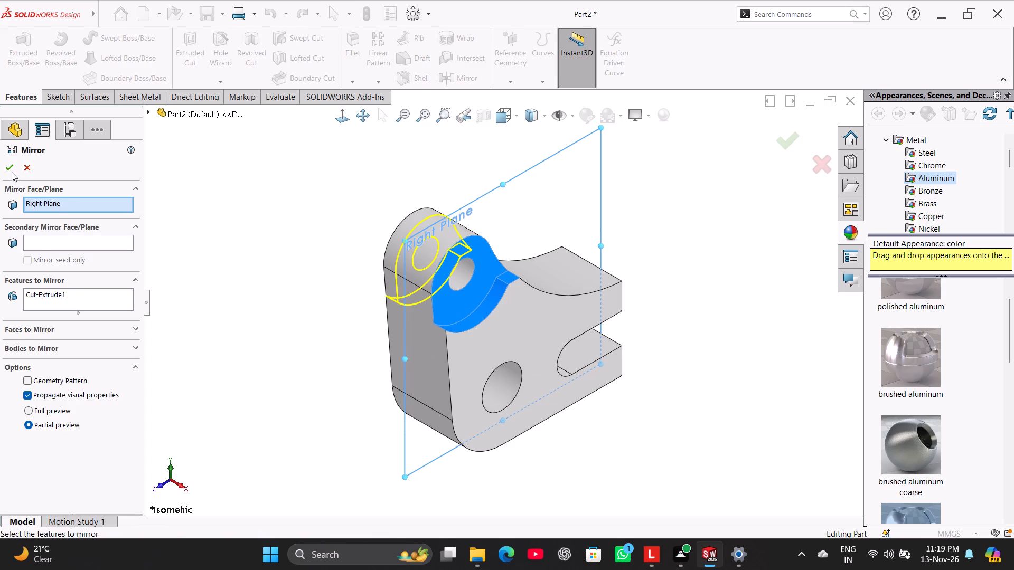
click(12, 172)
click(240, 236)
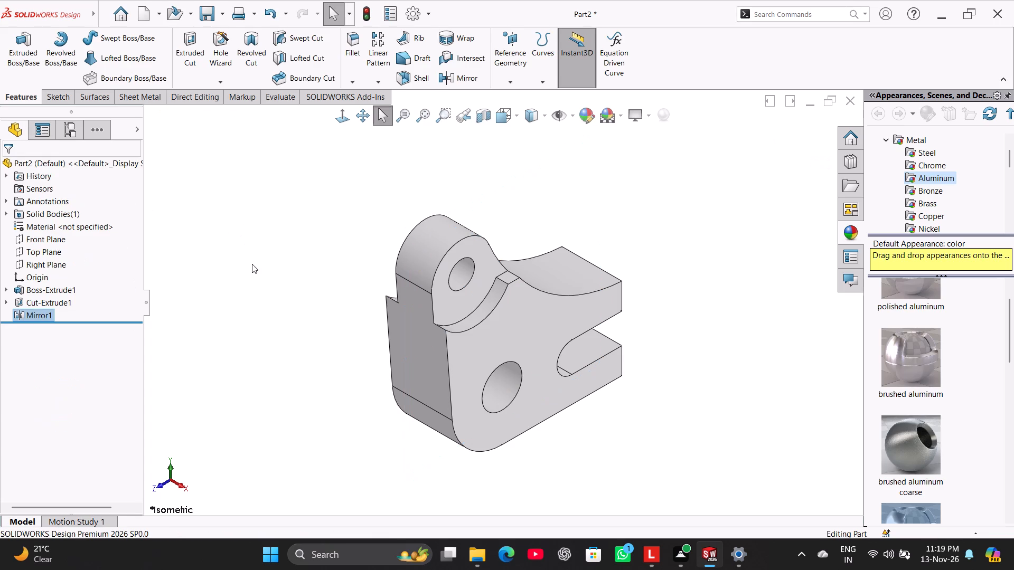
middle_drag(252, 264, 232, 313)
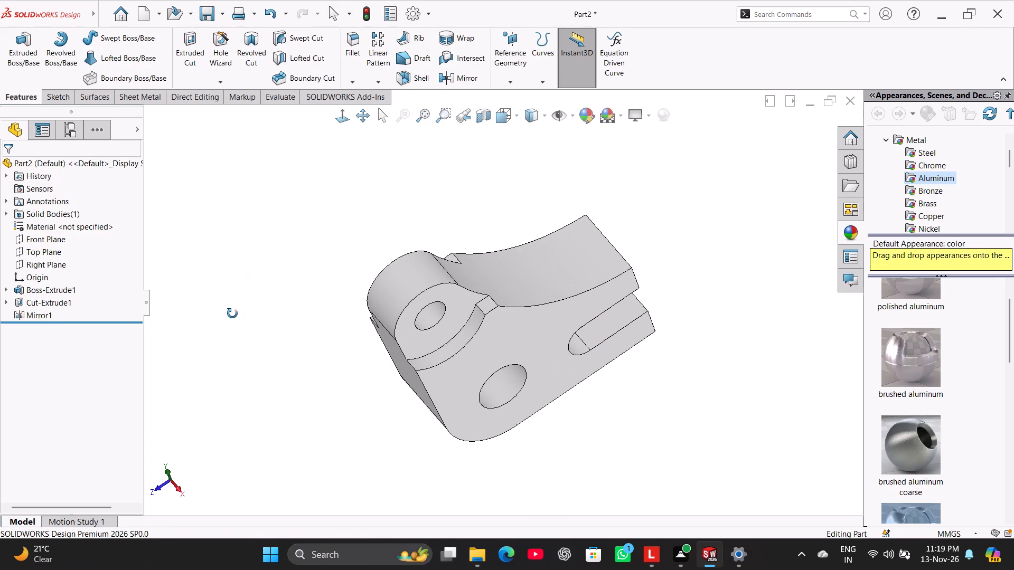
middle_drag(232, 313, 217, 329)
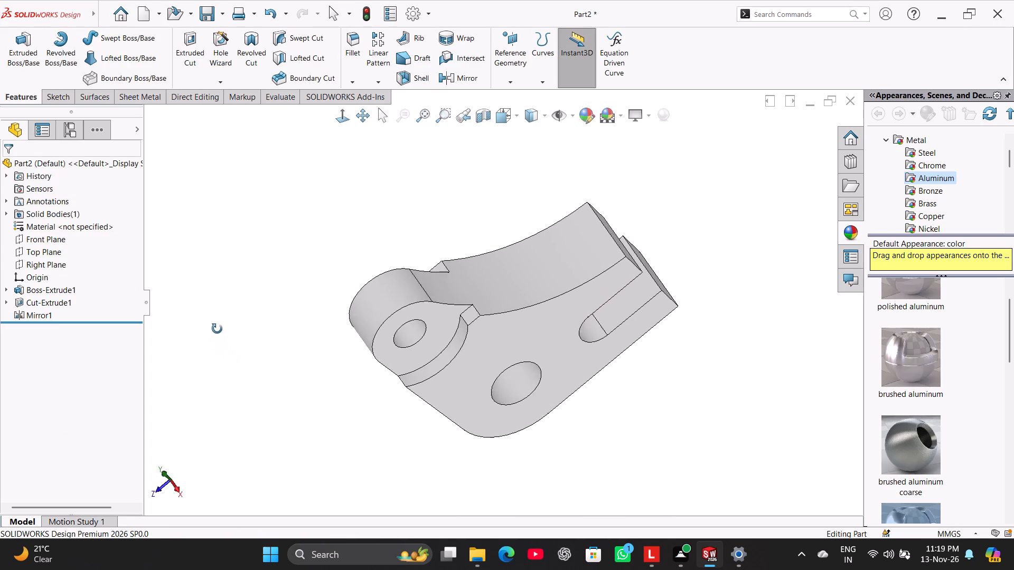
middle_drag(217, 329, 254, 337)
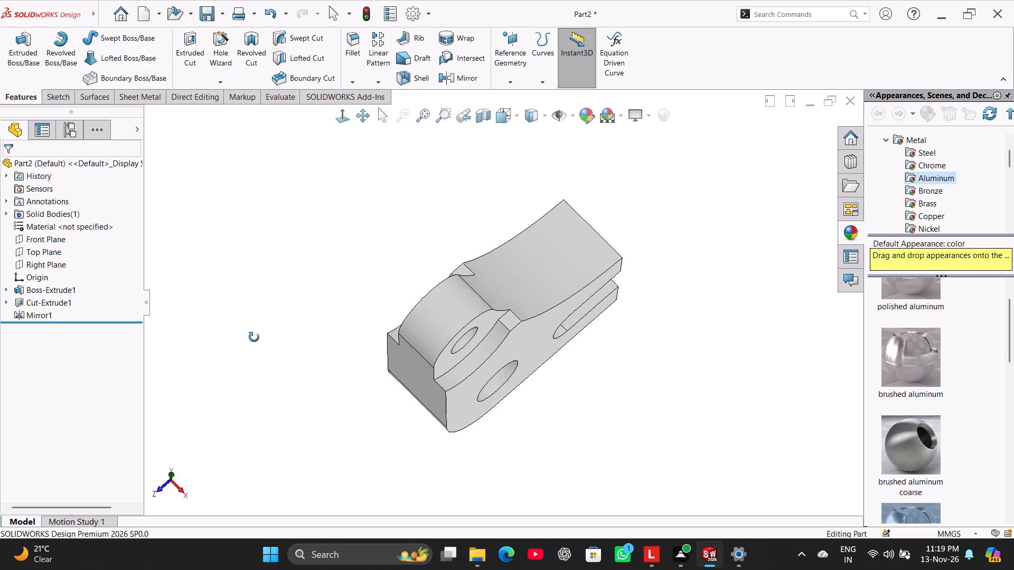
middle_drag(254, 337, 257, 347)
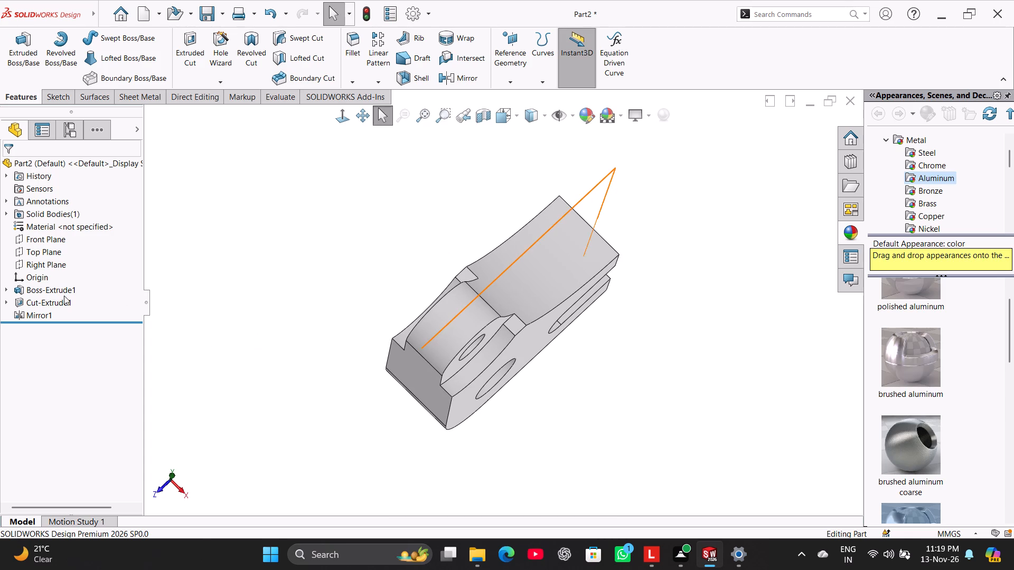
On the Top Plane, sketch a corner rectangle about 14 by 47 mm inward from the bracket's far end edge.
click(51, 252)
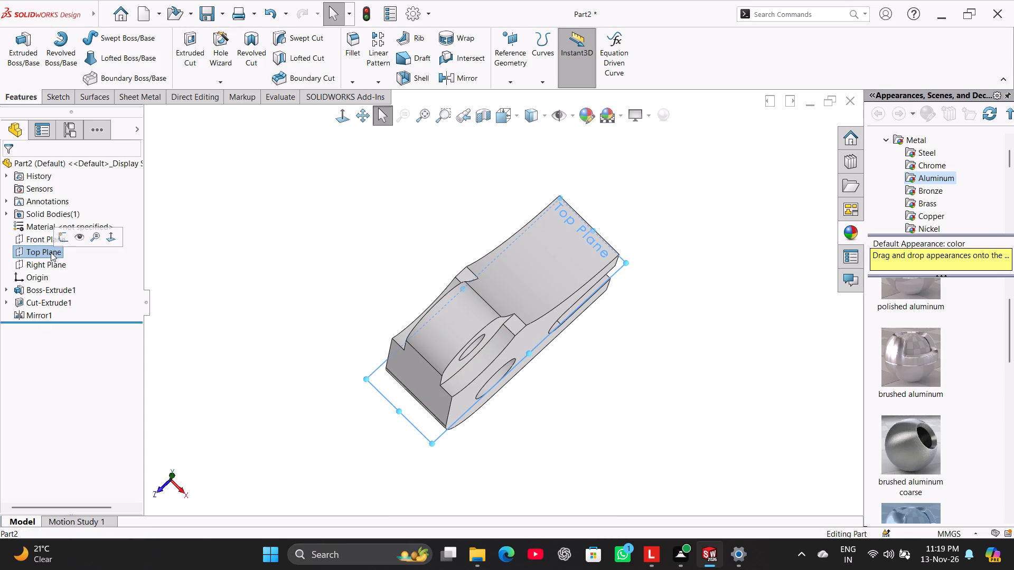
click(60, 234)
click(302, 215)
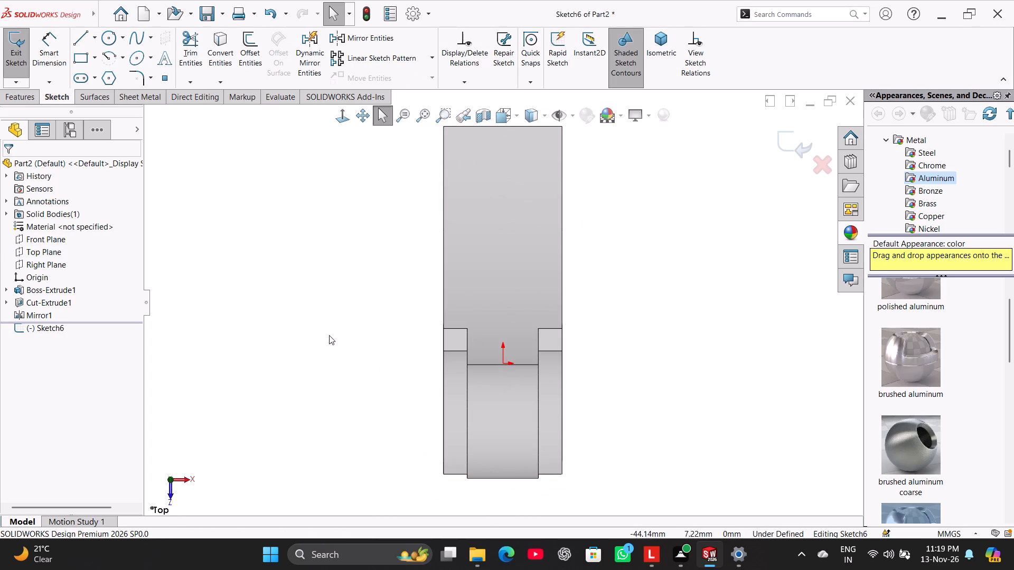
scroll(357, 332, up, 2)
scroll(357, 332, down, 1)
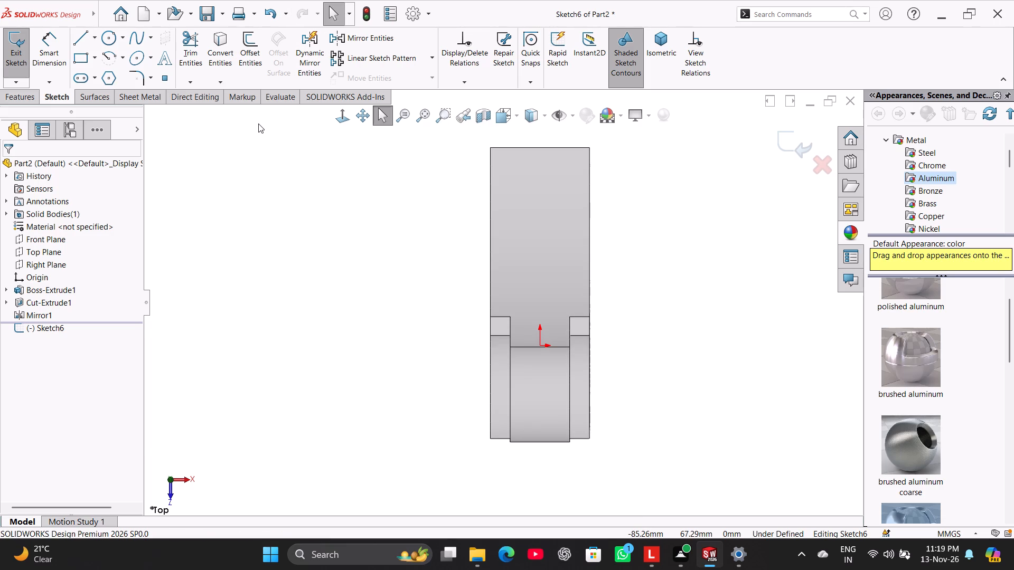
click(80, 60)
click(518, 148)
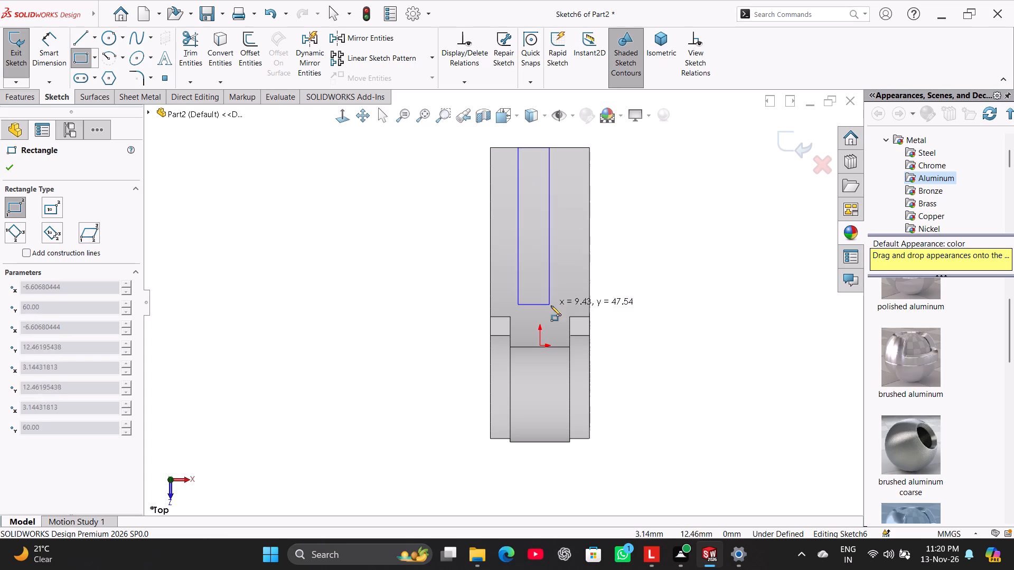
click(564, 303)
Dimension the rectangle to 40 mm long and 15 mm wide.
click(36, 51)
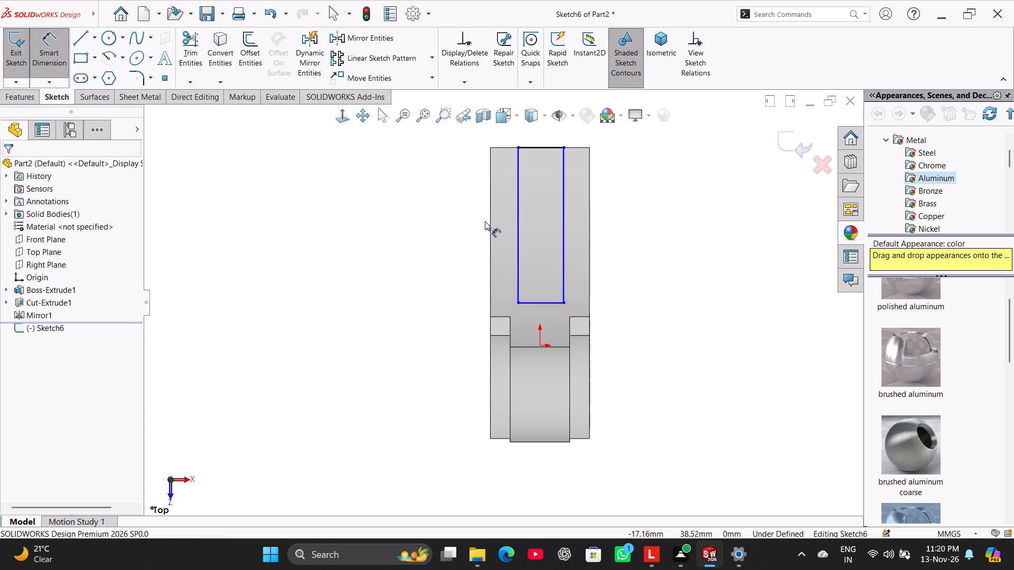
click(520, 266)
click(417, 255)
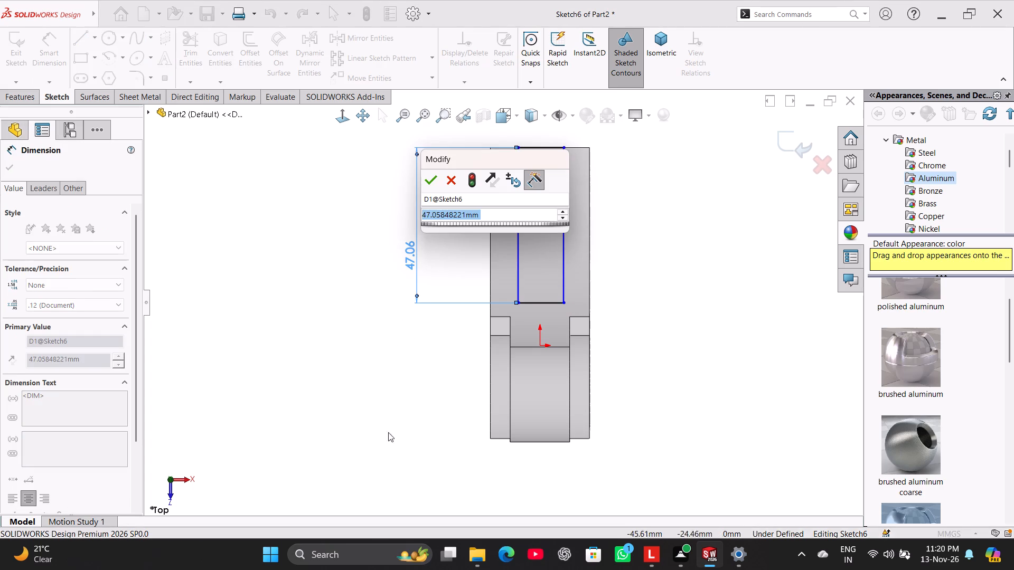
key(4)
key(0)
key(Return)
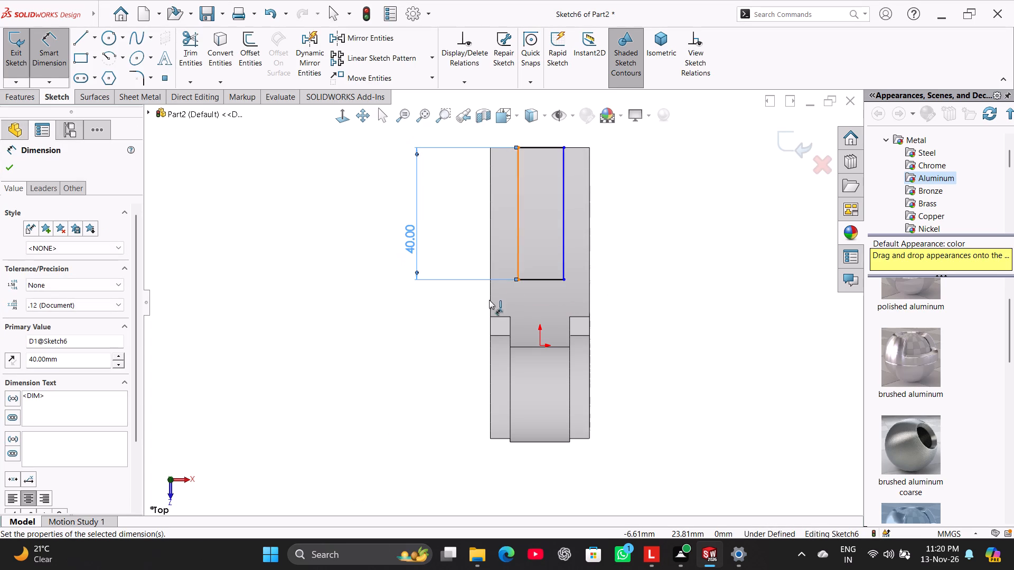
click(522, 211)
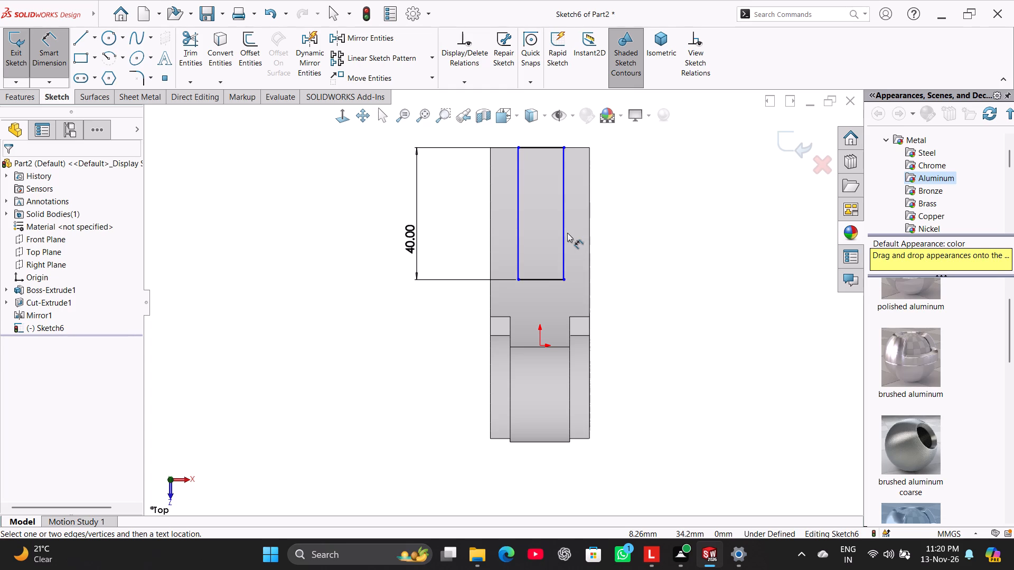
click(567, 233)
click(565, 234)
click(520, 236)
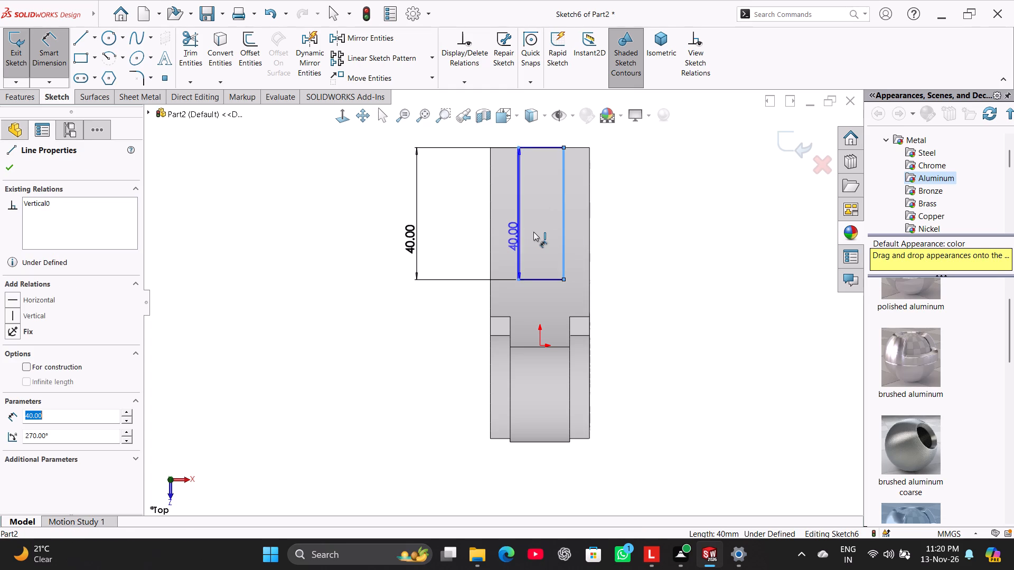
click(542, 139)
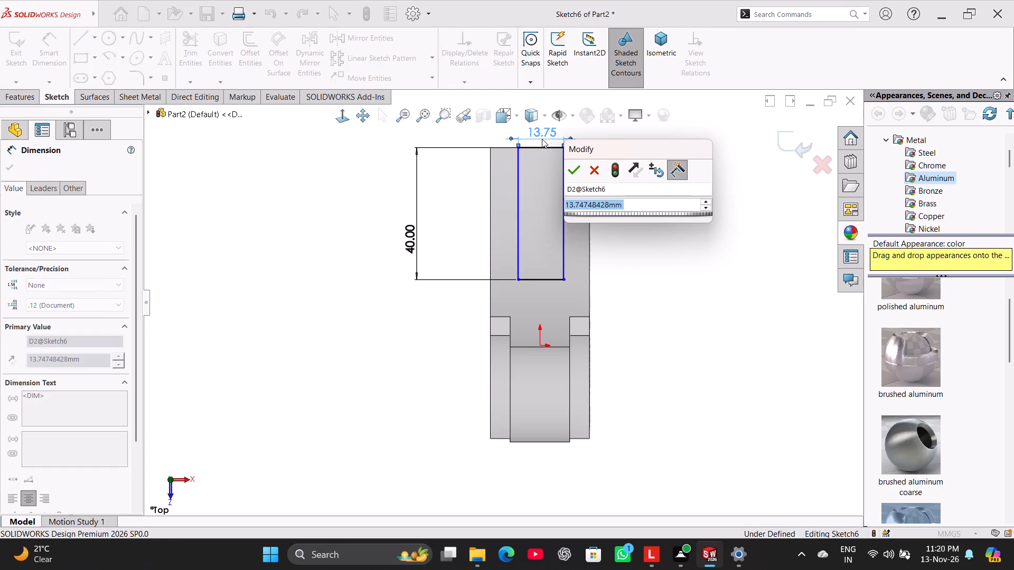
text(15)
key(Return)
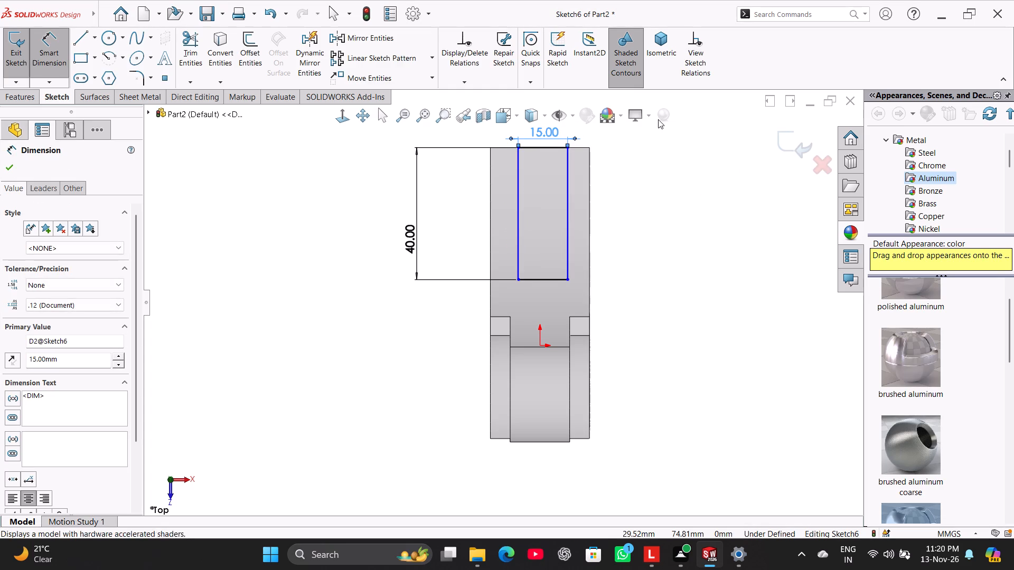
Draw a centerline from the midpoint of the rectangle's outer end to the origin and make it vertical.
click(95, 39)
click(100, 62)
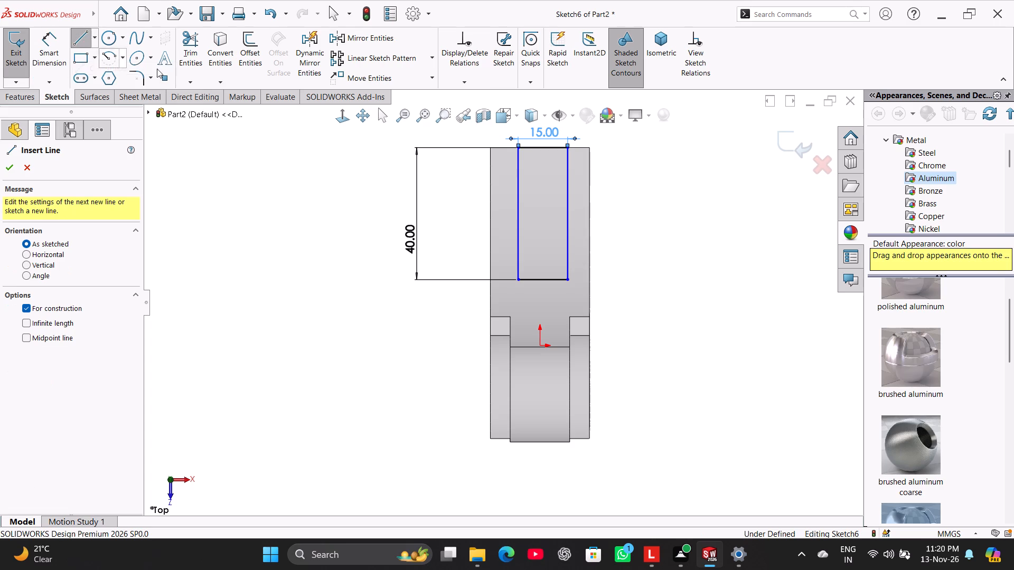
click(541, 146)
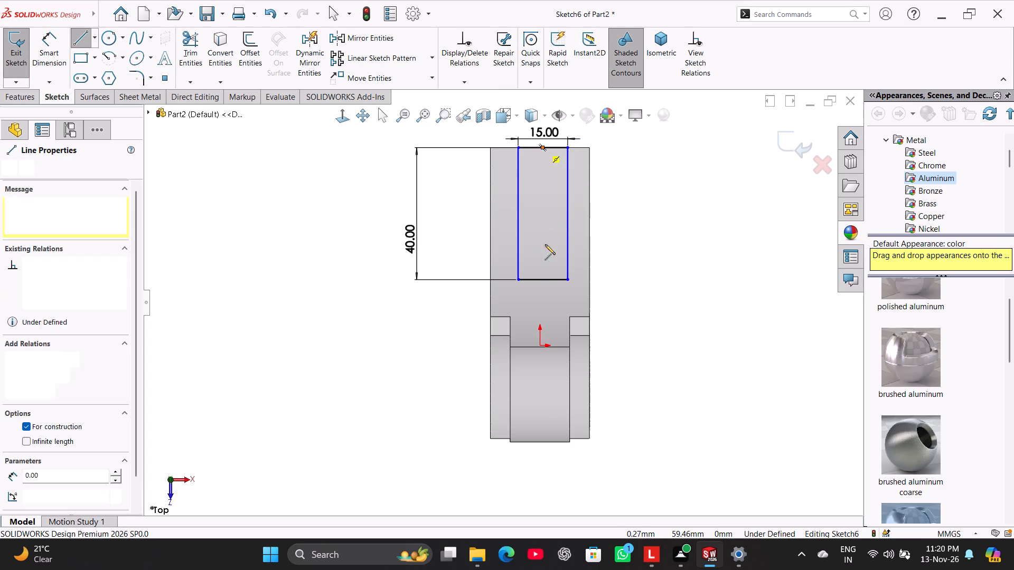
click(539, 346)
right_click(398, 336)
click(425, 344)
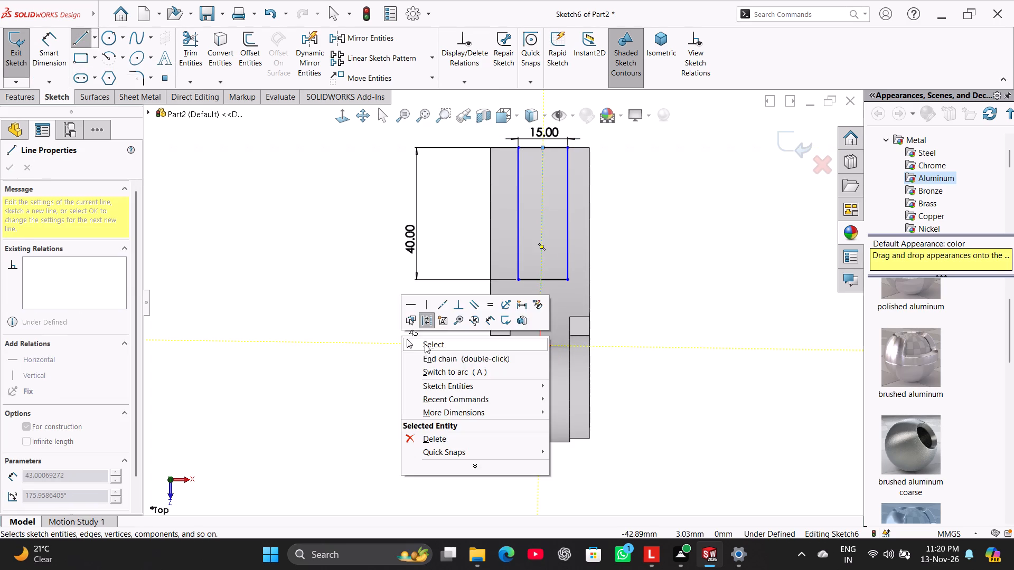
right_click(542, 236)
click(569, 203)
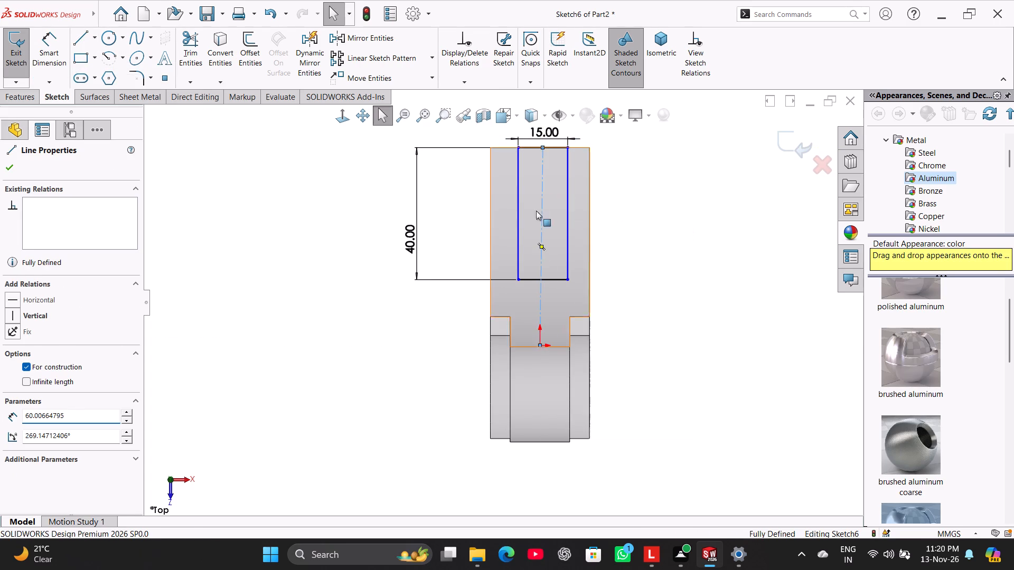
click(284, 213)
Cut-extrude the 15 by 40 mm rectangle with the direction reversed and the Through All - Both end condition.
click(18, 96)
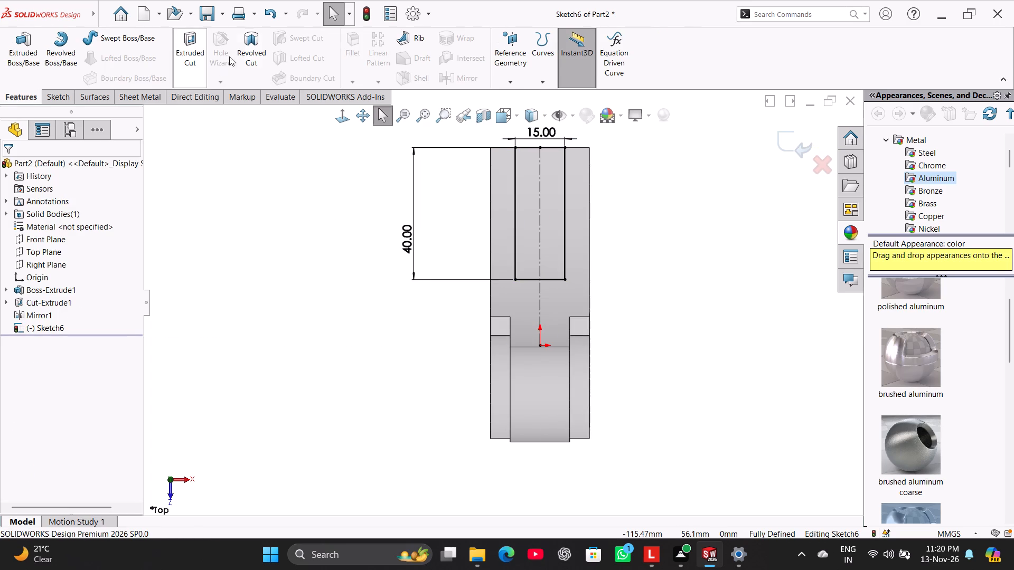
click(197, 45)
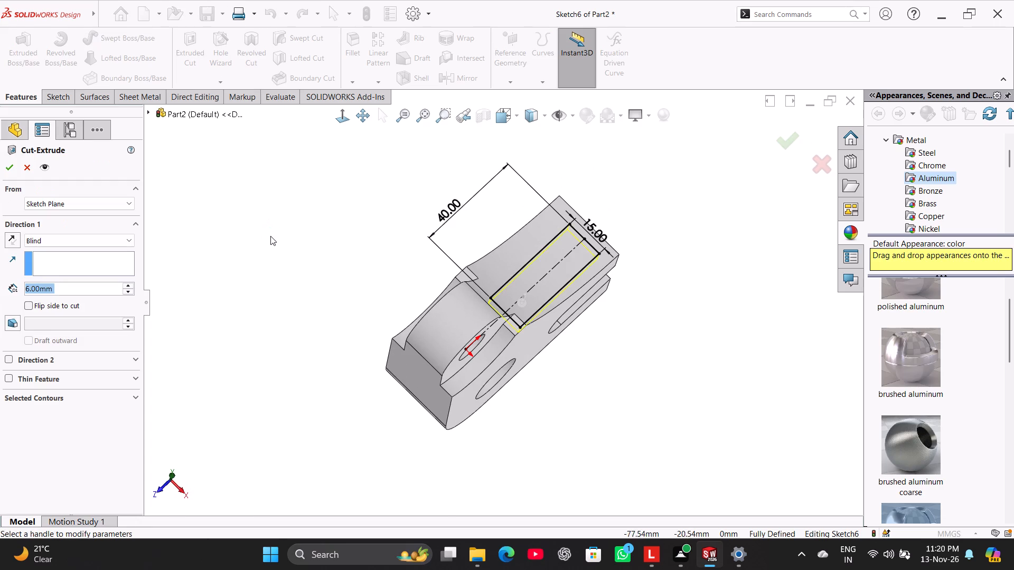
middle_drag(249, 217, 179, 144)
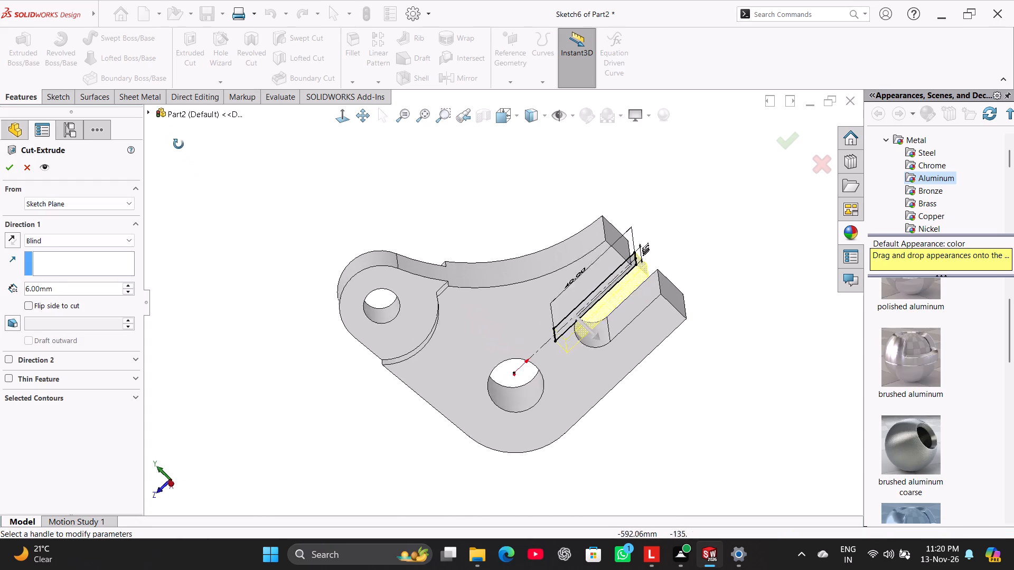
middle_drag(179, 144, 190, 160)
click(7, 243)
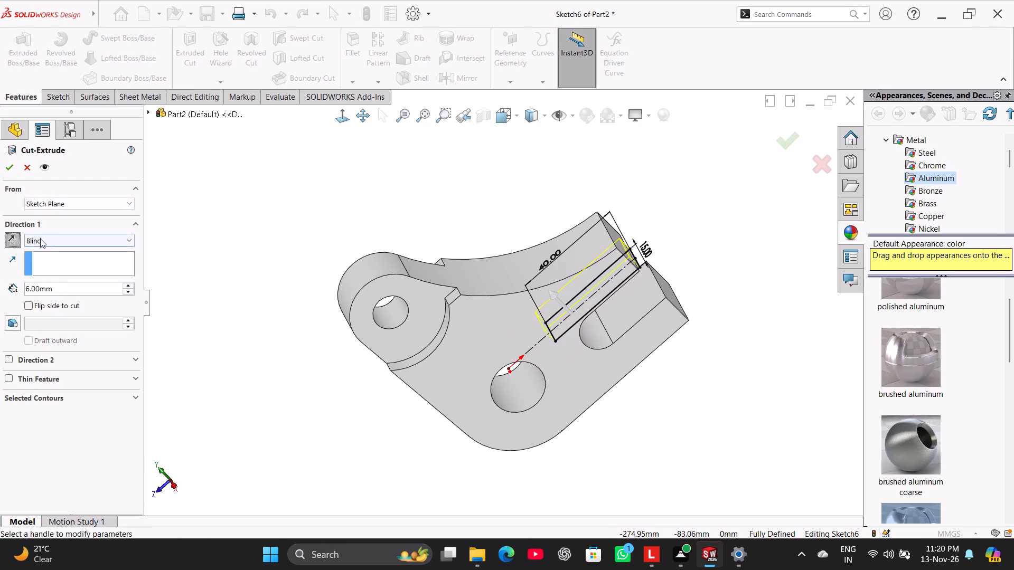
click(46, 236)
click(61, 281)
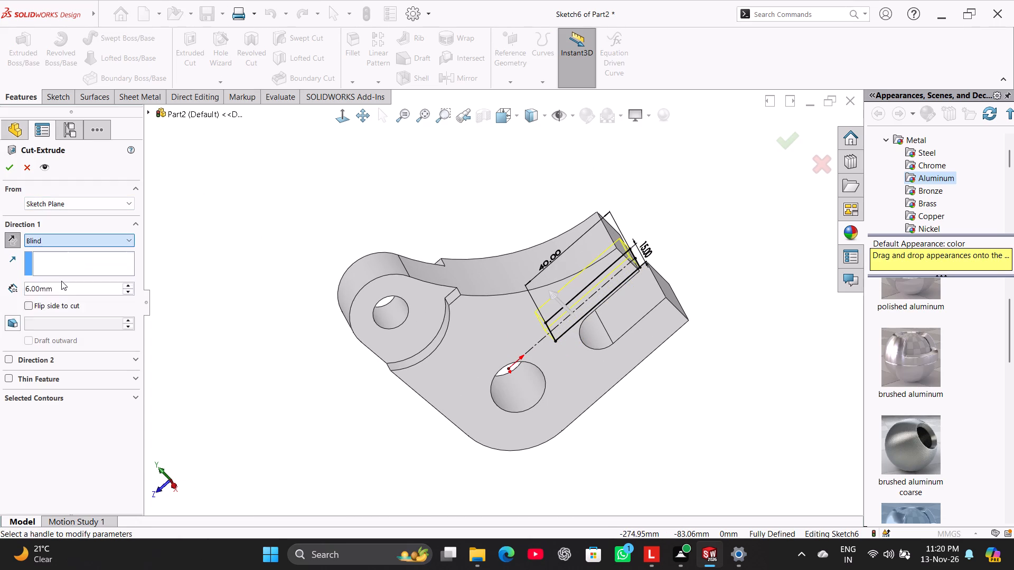
click(64, 242)
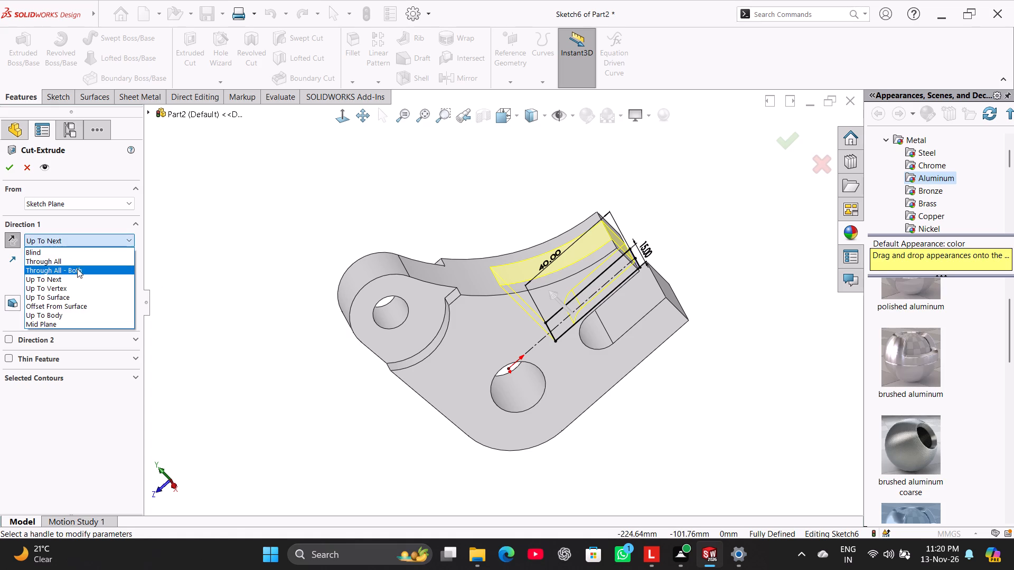
click(79, 269)
click(4, 167)
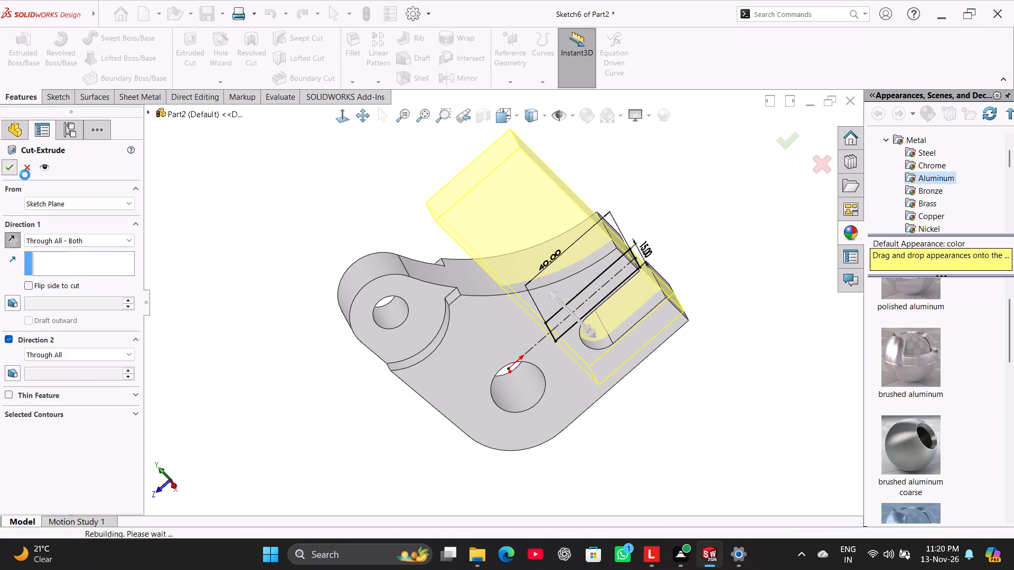
click(230, 223)
middle_drag(253, 255, 264, 279)
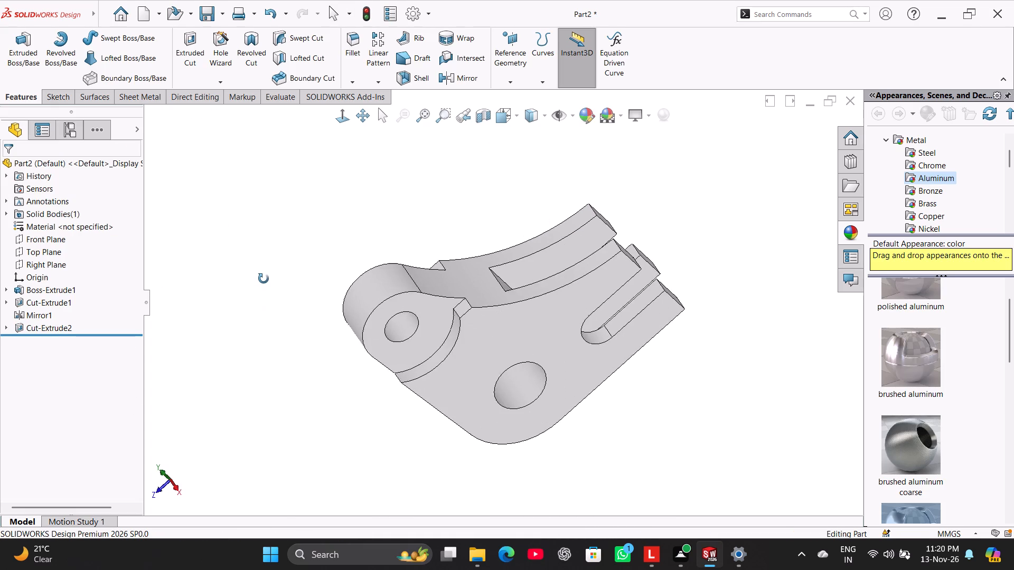
middle_drag(264, 279, 249, 335)
right_drag(238, 327, 346, 254)
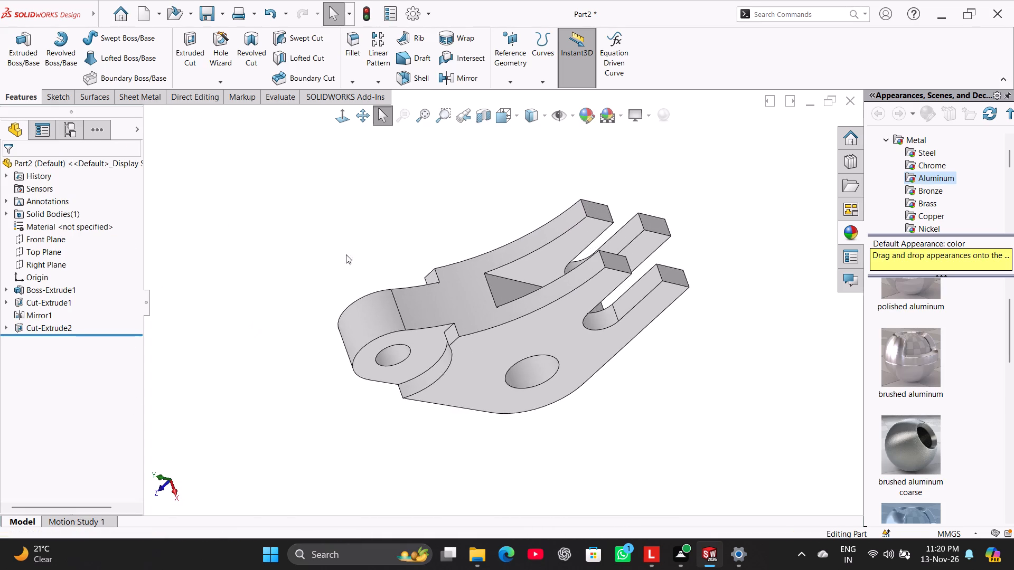
right_drag(346, 254, 386, 239)
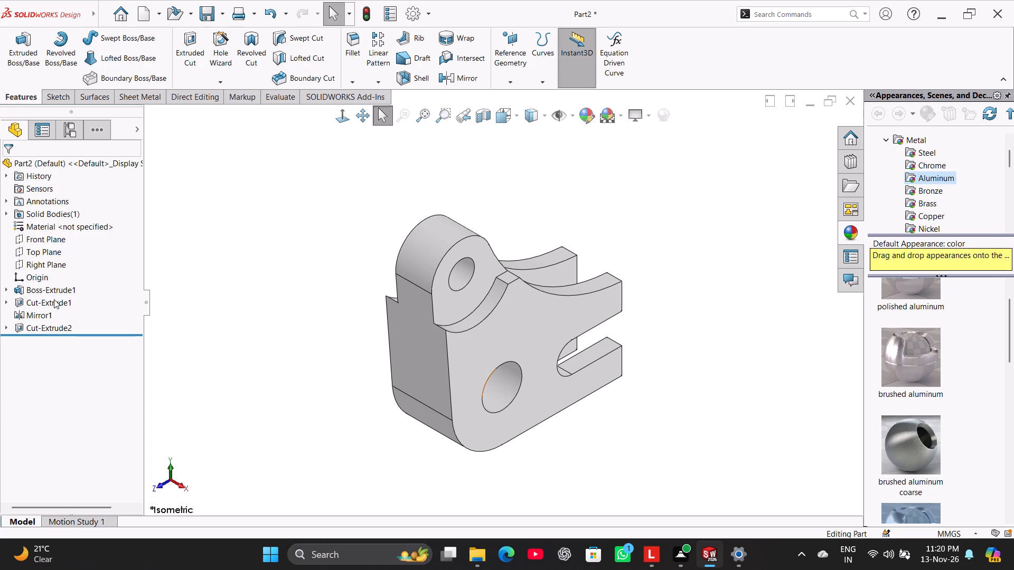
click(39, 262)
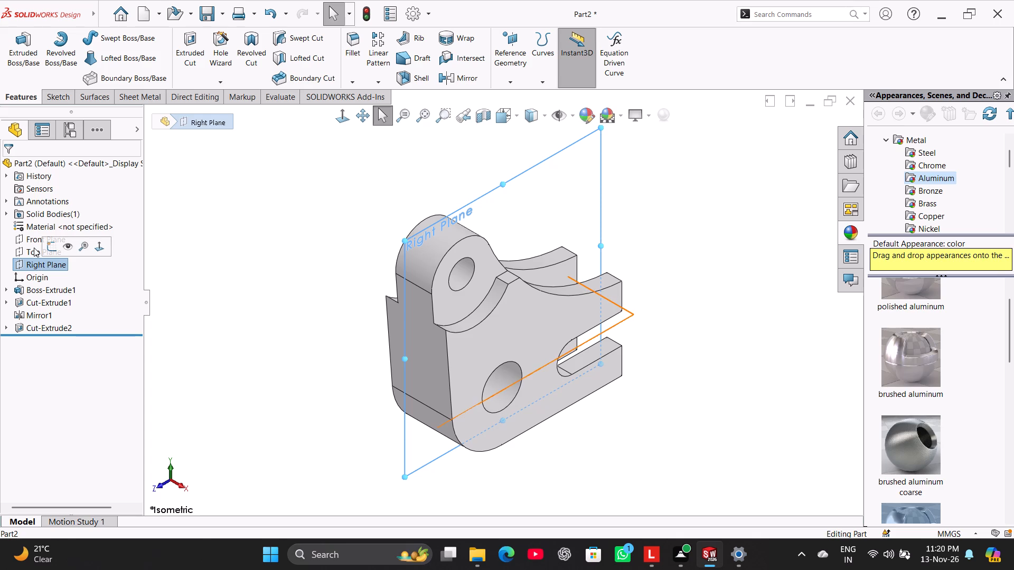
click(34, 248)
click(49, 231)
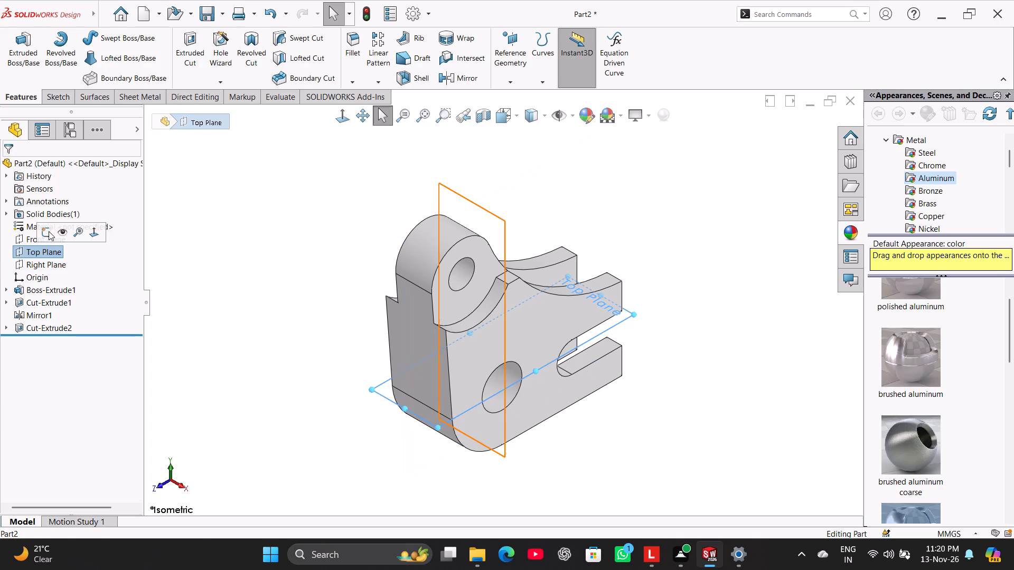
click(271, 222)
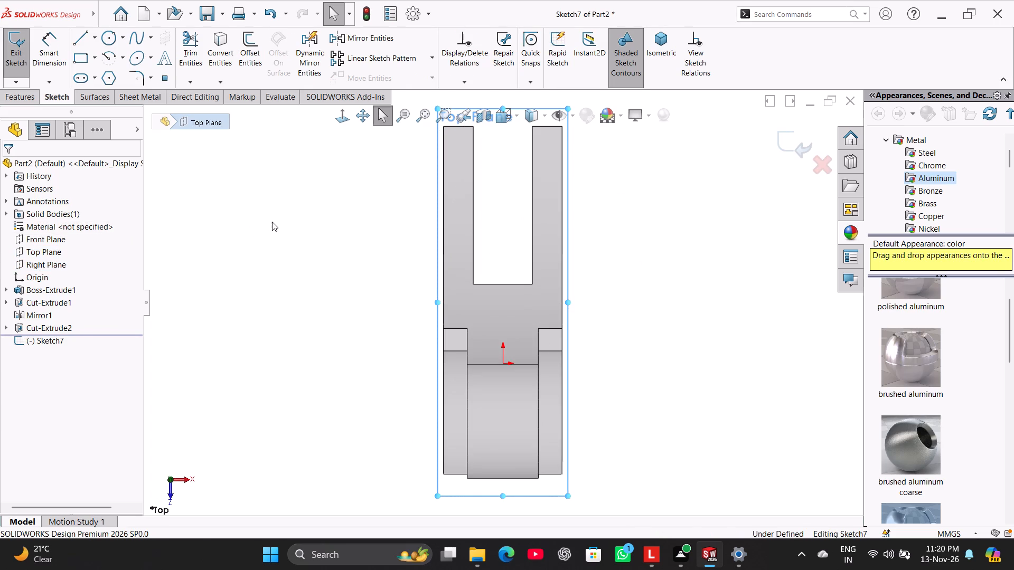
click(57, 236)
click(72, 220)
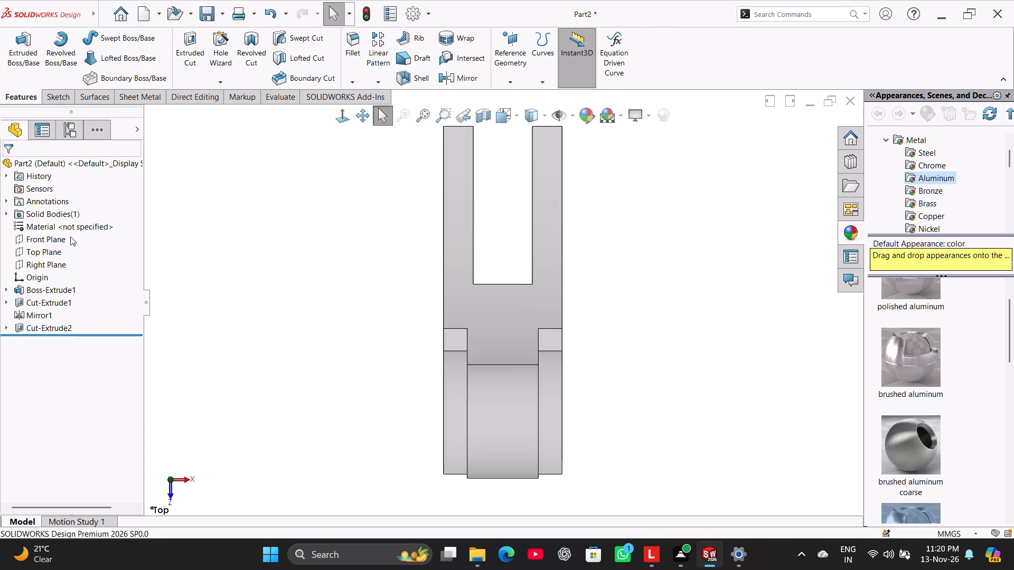
Start a new sketch on the Front Plane.
click(59, 237)
click(73, 219)
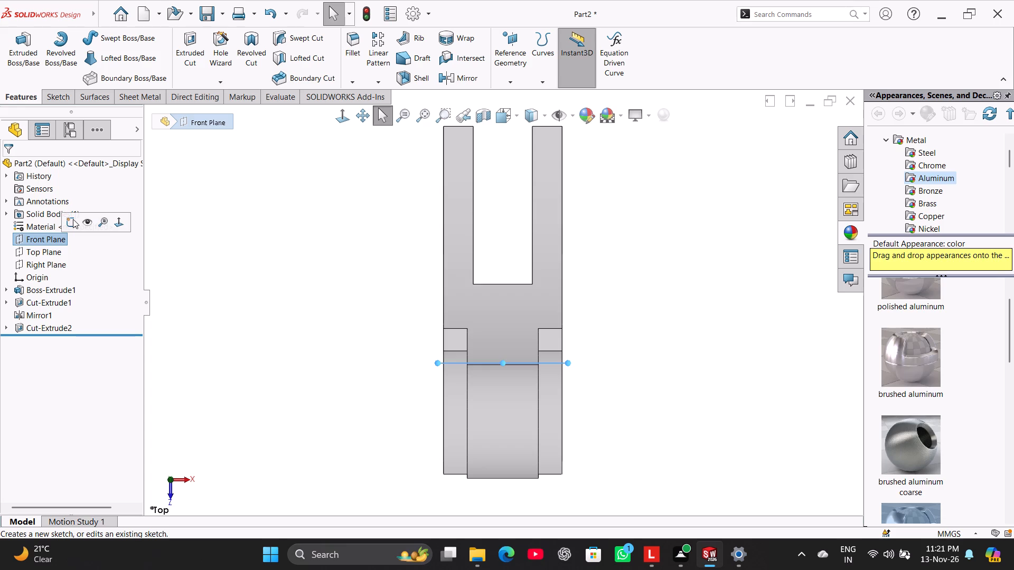
click(270, 222)
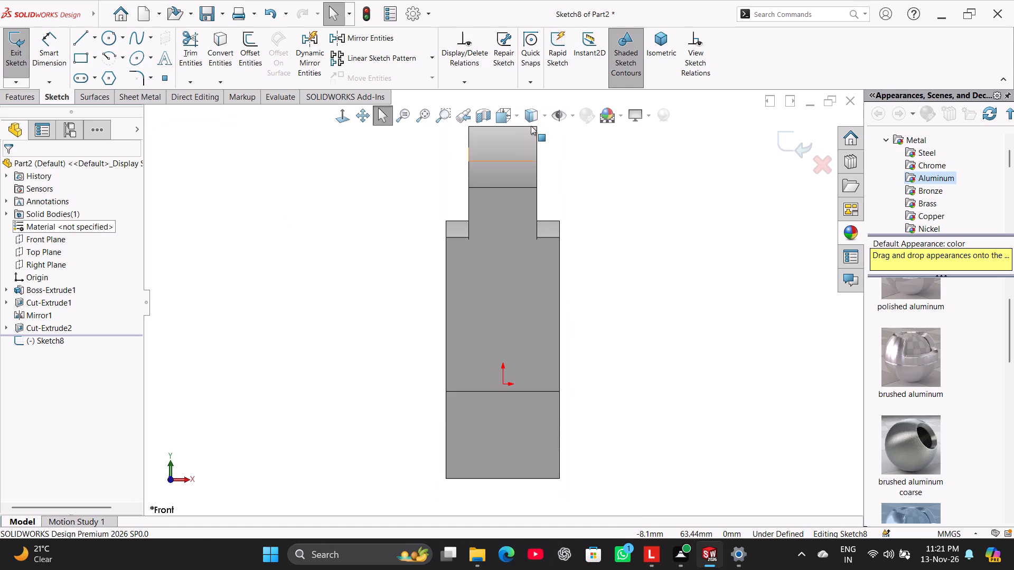
Examine the bracket's internal edges with Hidden Lines Visible, restore Shaded With Edges, and inspect the bracket from the side.
click(544, 111)
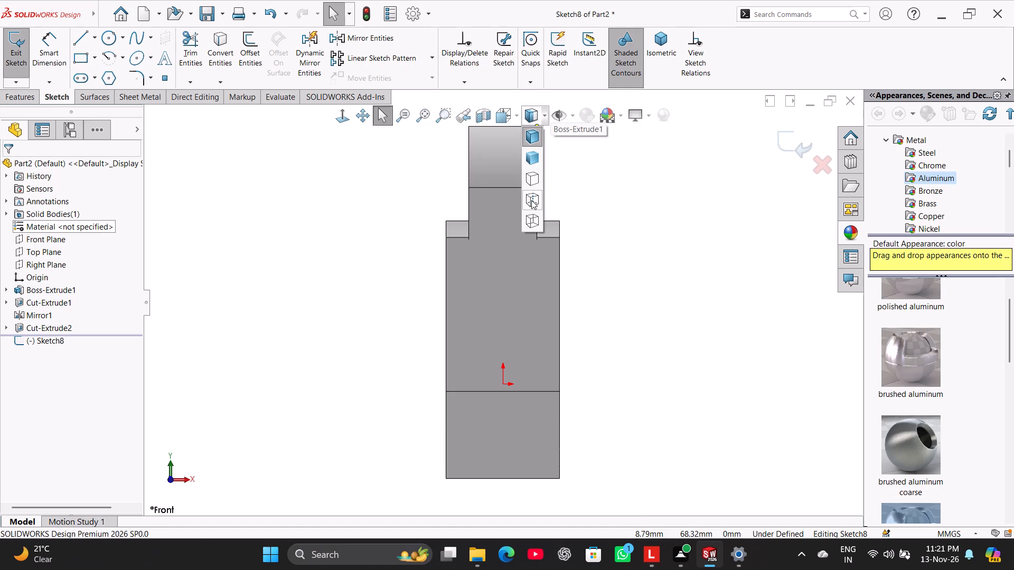
click(531, 200)
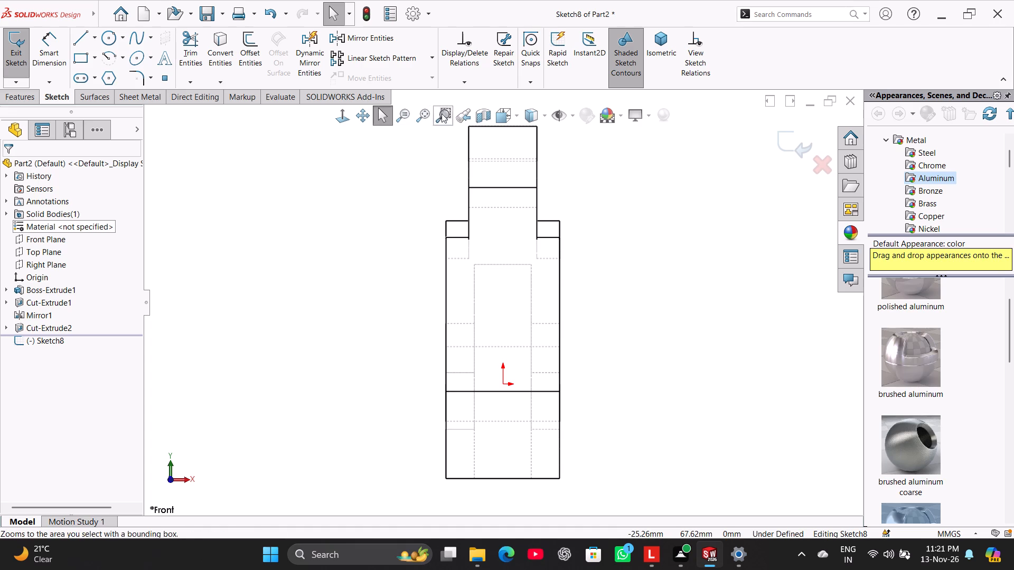
click(547, 121)
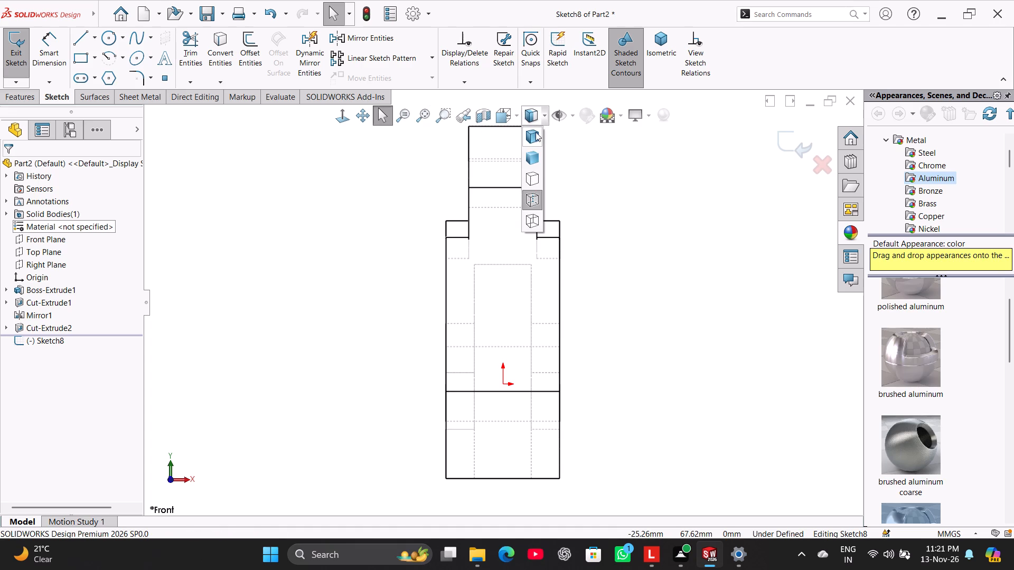
click(535, 133)
middle_drag(285, 222, 192, 176)
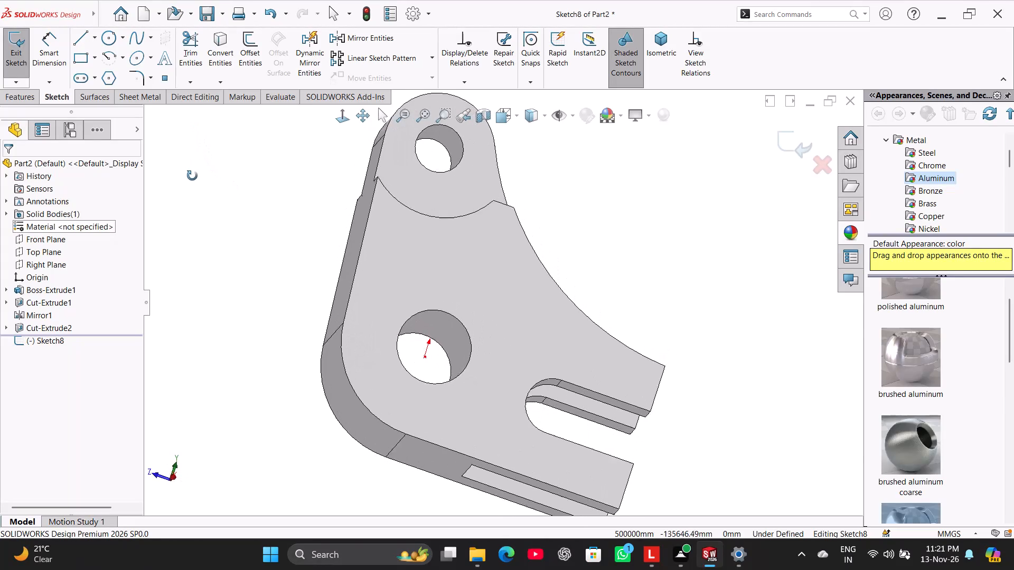
Inspect the bracket's upper recesses, fork and slot from several angles, leaving the empty Front Plane sketch.
middle_drag(192, 176, 161, 175)
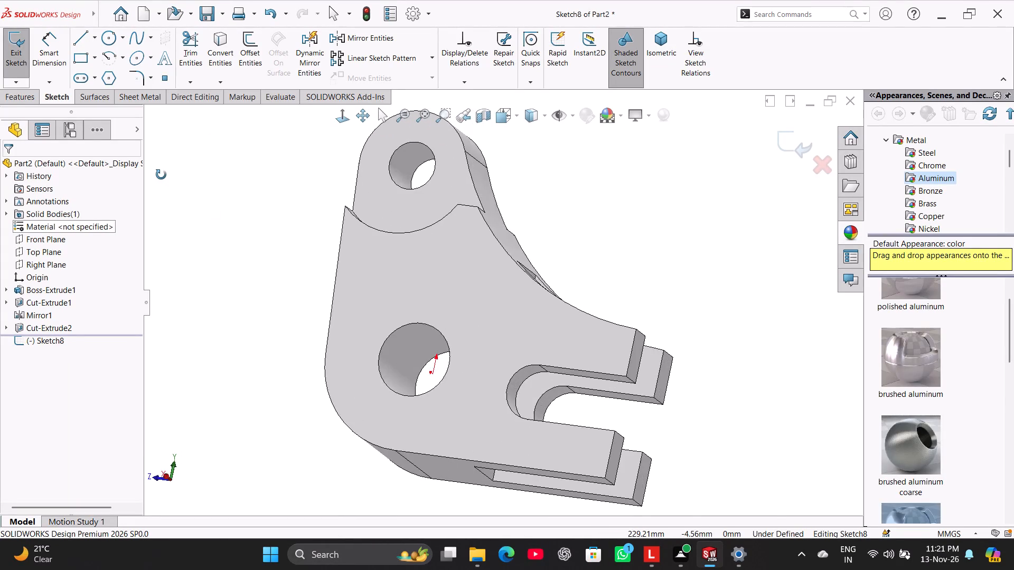
middle_drag(161, 175, 124, 240)
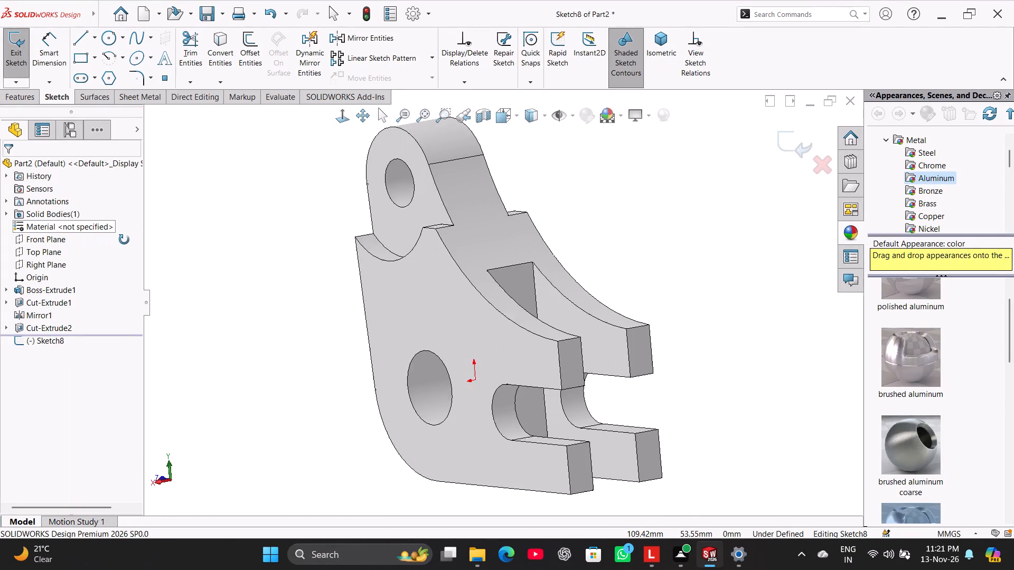
middle_drag(124, 240, 83, 155)
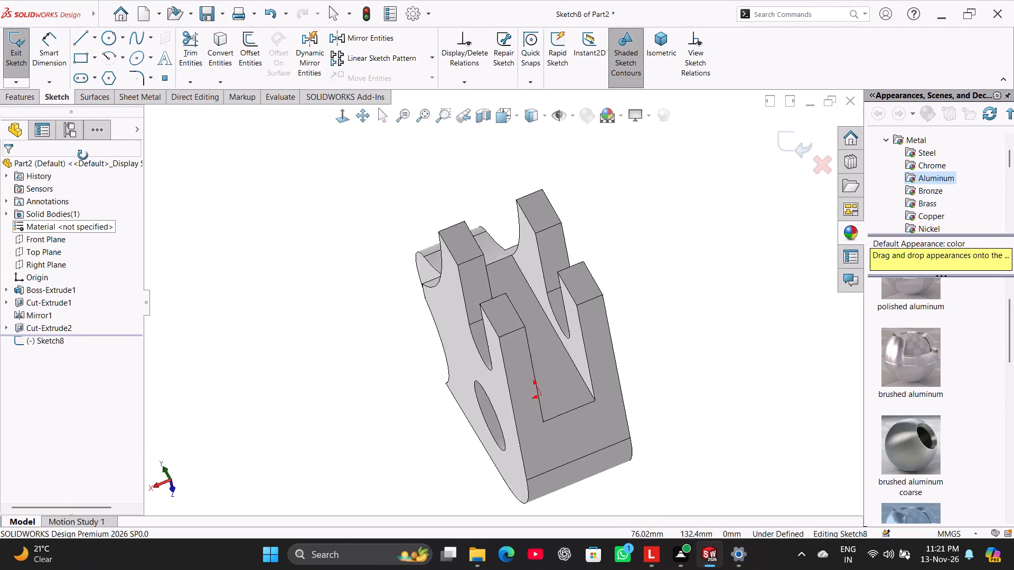
middle_drag(83, 155, 118, 148)
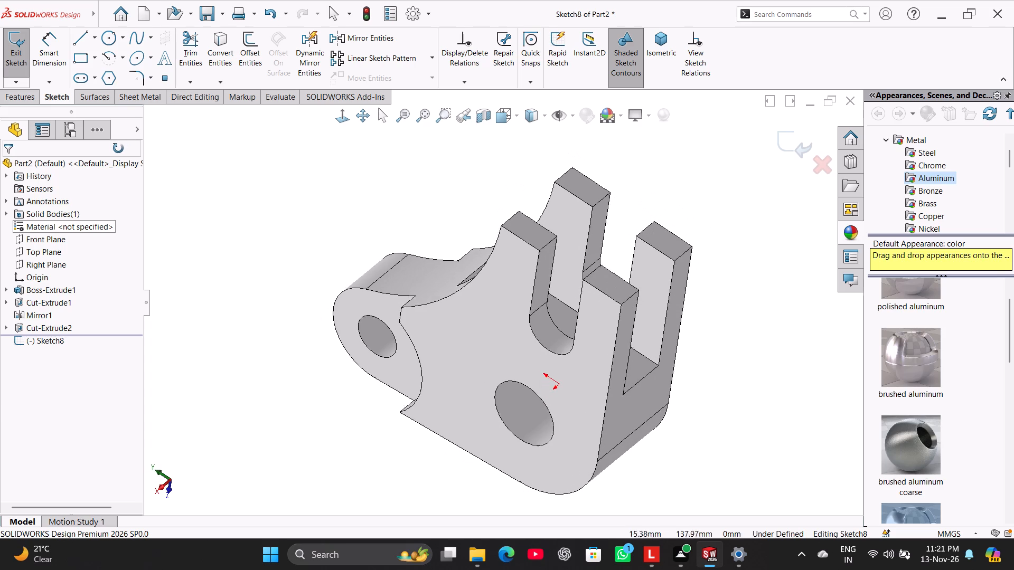
middle_drag(118, 148, 125, 95)
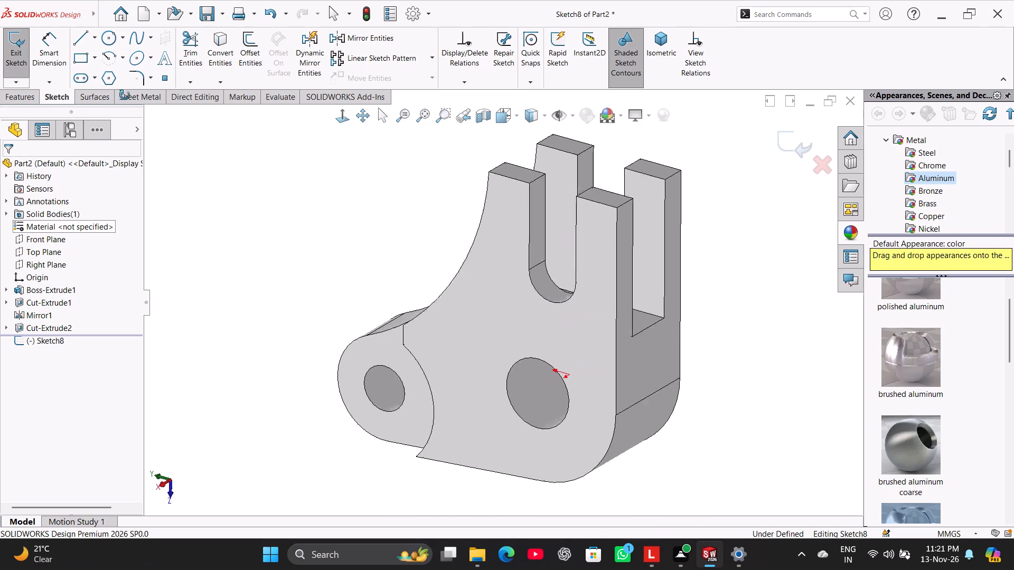
middle_drag(125, 95, 206, 214)
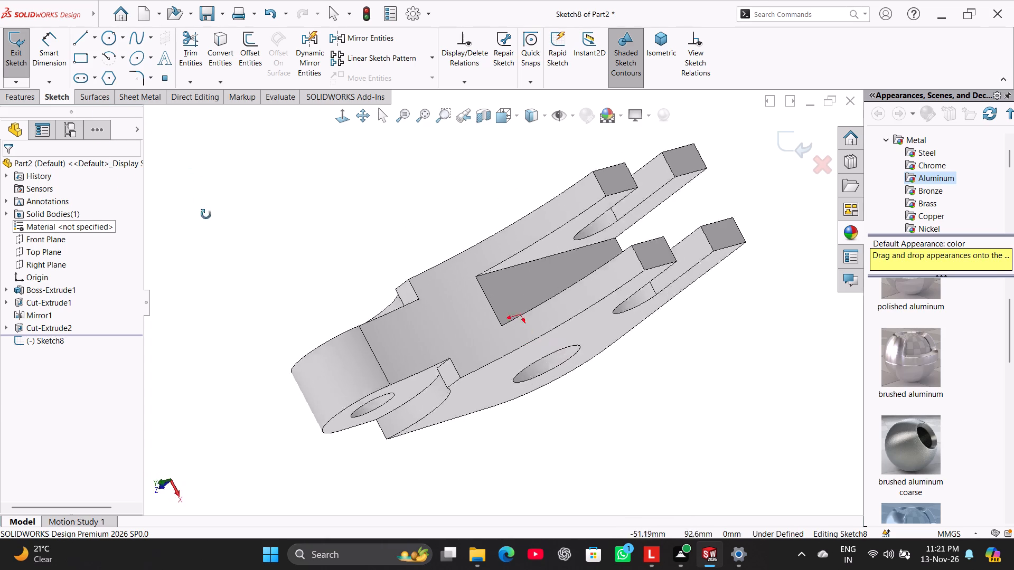
middle_drag(206, 214, 205, 271)
right_drag(223, 276, 339, 208)
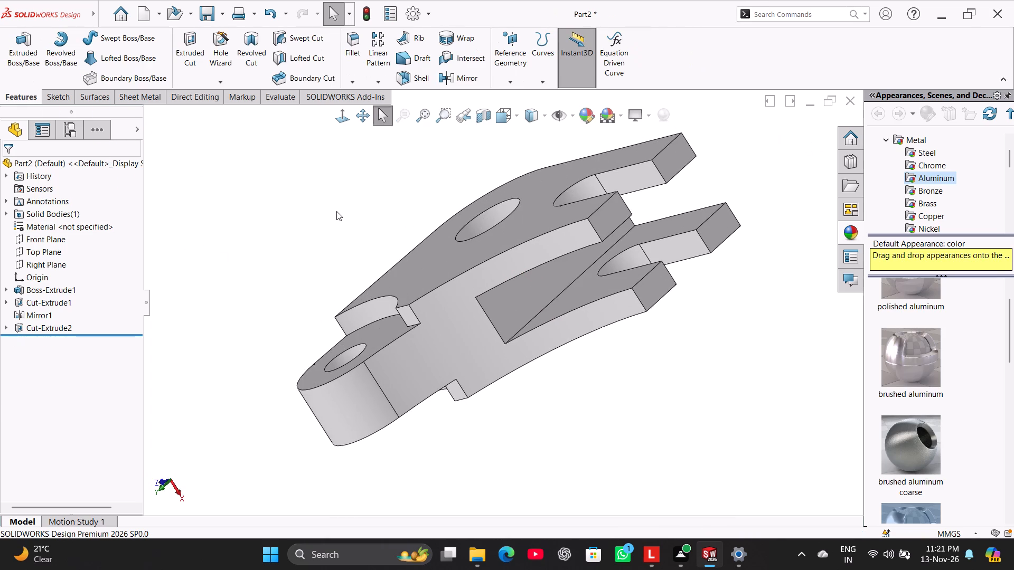
right_drag(271, 265, 363, 181)
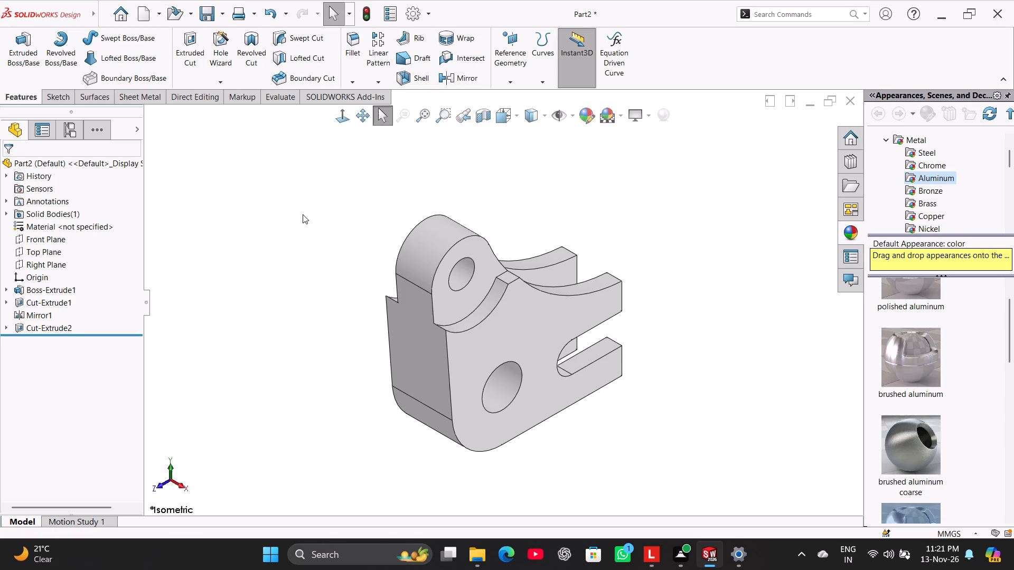
middle_drag(287, 237, 262, 255)
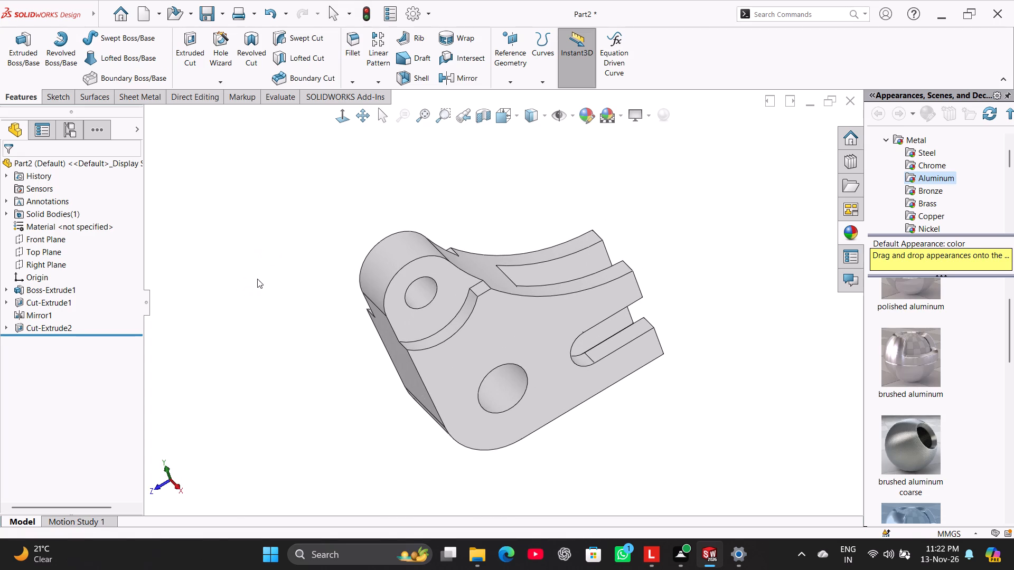
right_drag(257, 279, 343, 217)
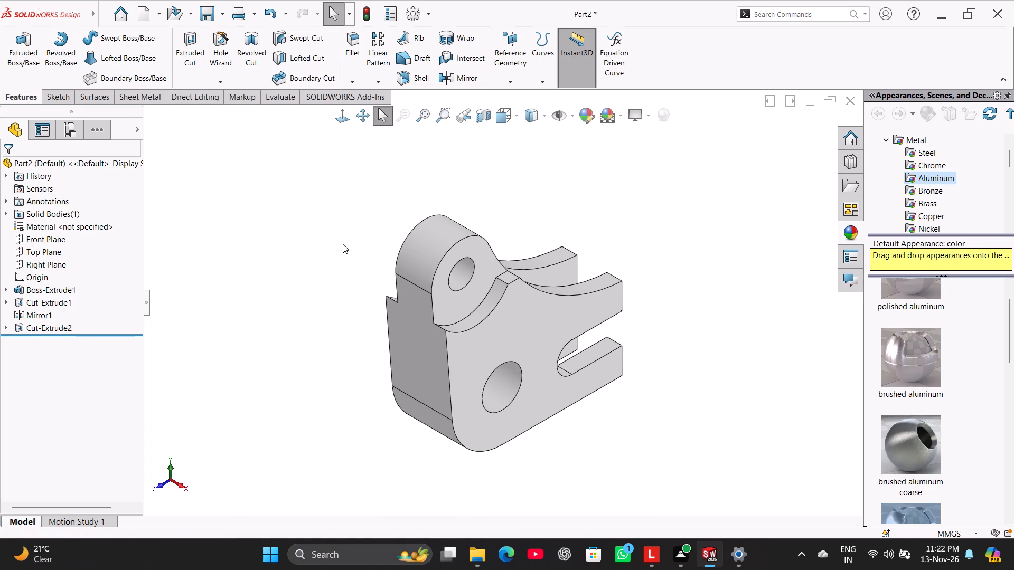
middle_drag(350, 296, 311, 199)
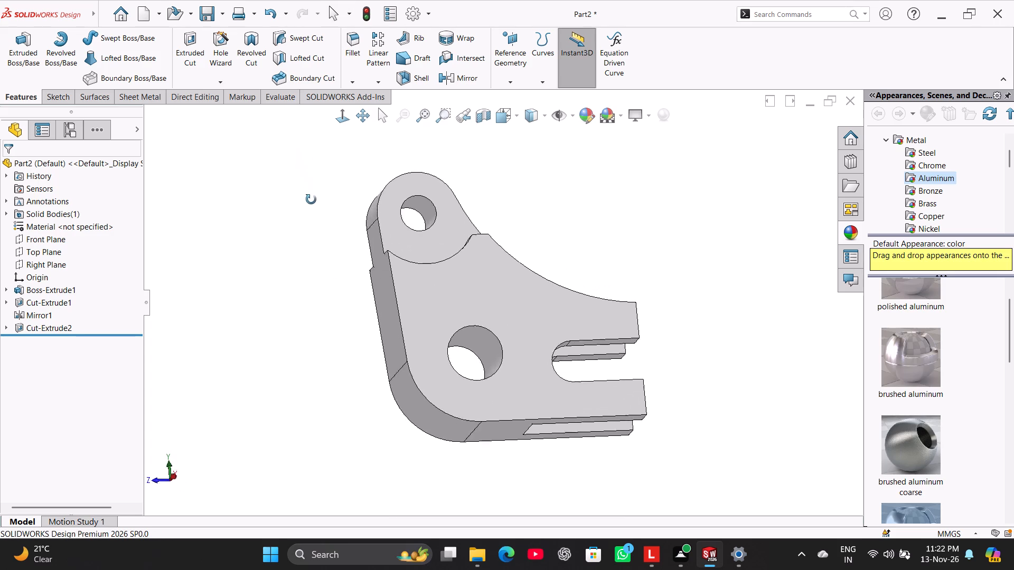
middle_drag(311, 199, 310, 280)
right_drag(312, 306, 474, 208)
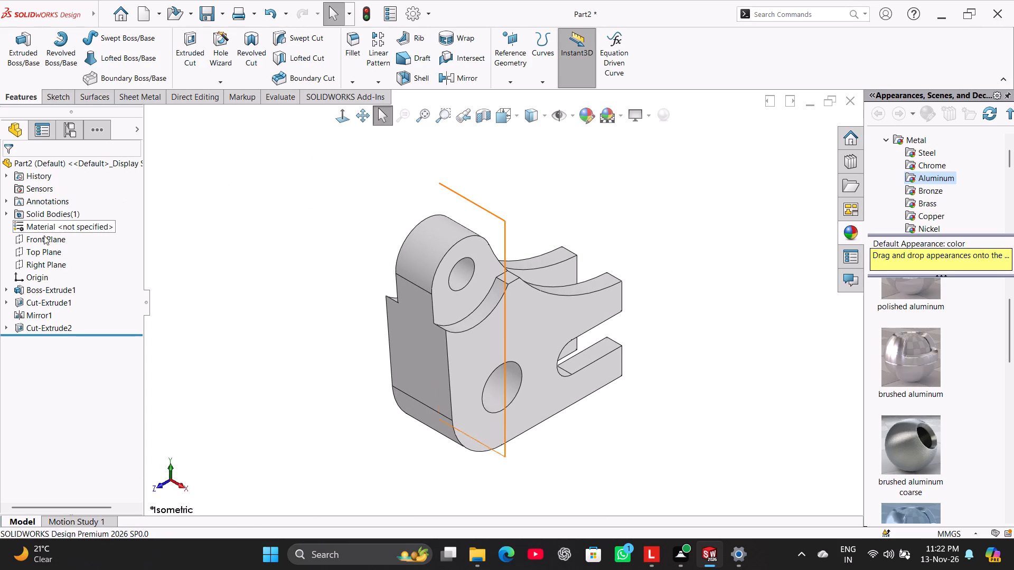
Examine the bracket's internal edges with Hidden Lines Visible in a new Front Plane sketch, restoring Shaded With Edges and closing the sketch.
click(44, 236)
click(60, 223)
click(303, 215)
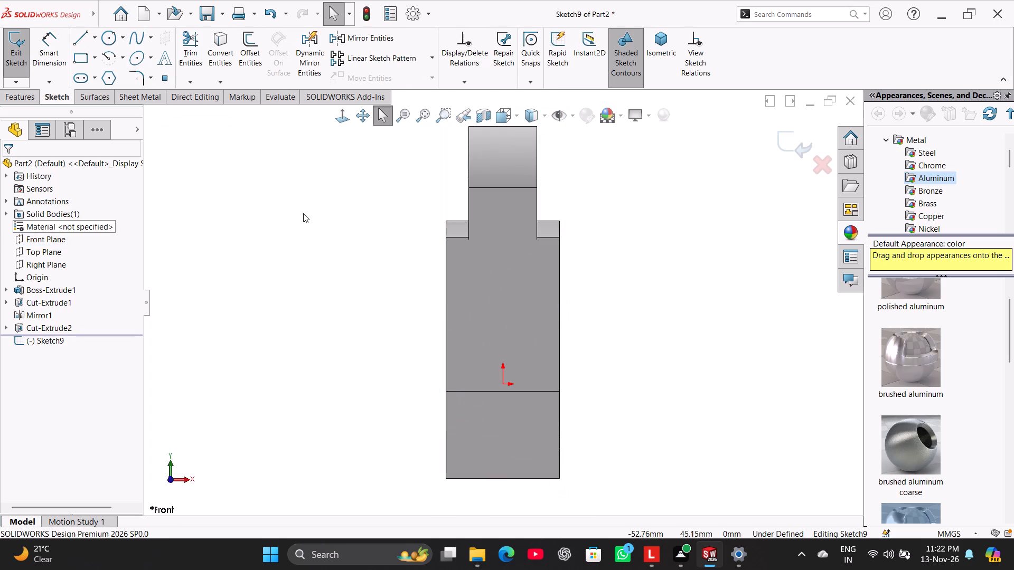
click(541, 119)
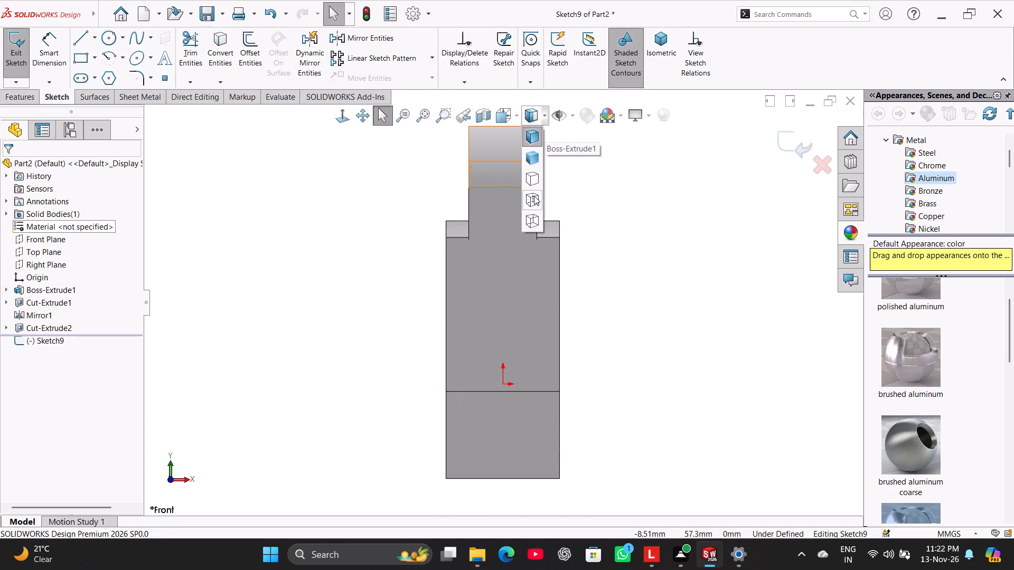
click(534, 198)
click(312, 241)
middle_drag(348, 320, 362, 308)
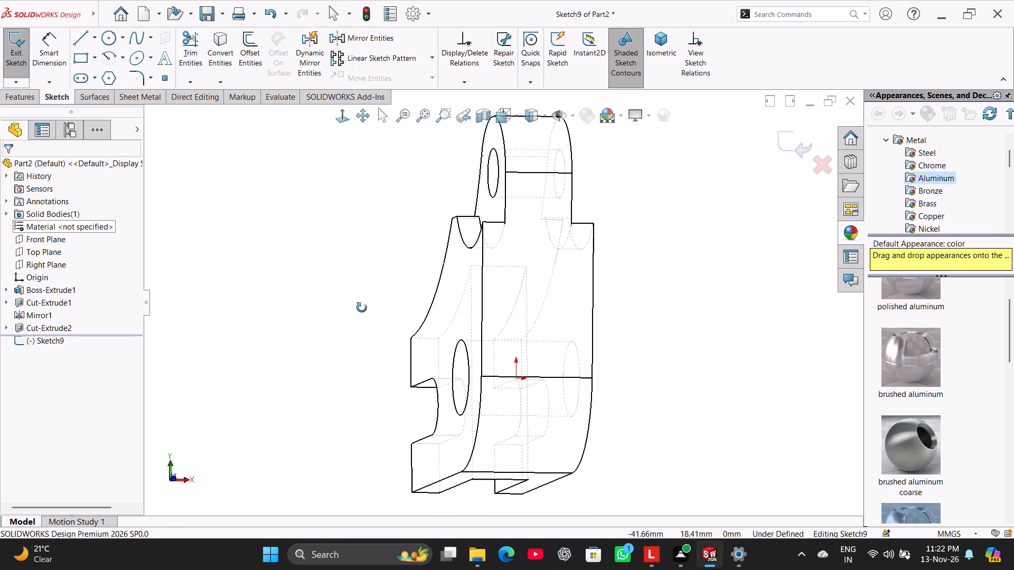
middle_drag(362, 308, 348, 274)
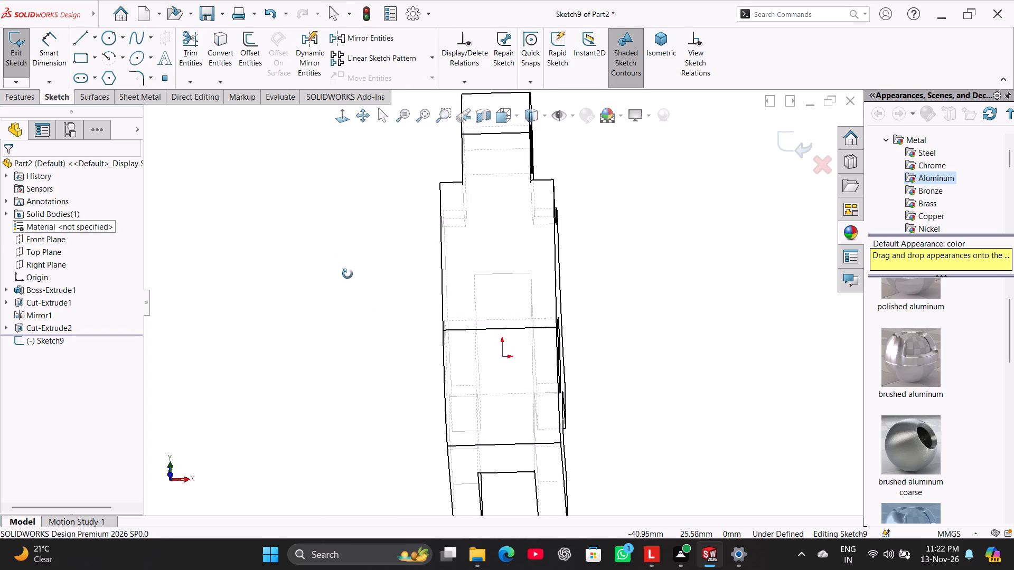
middle_drag(348, 274, 344, 252)
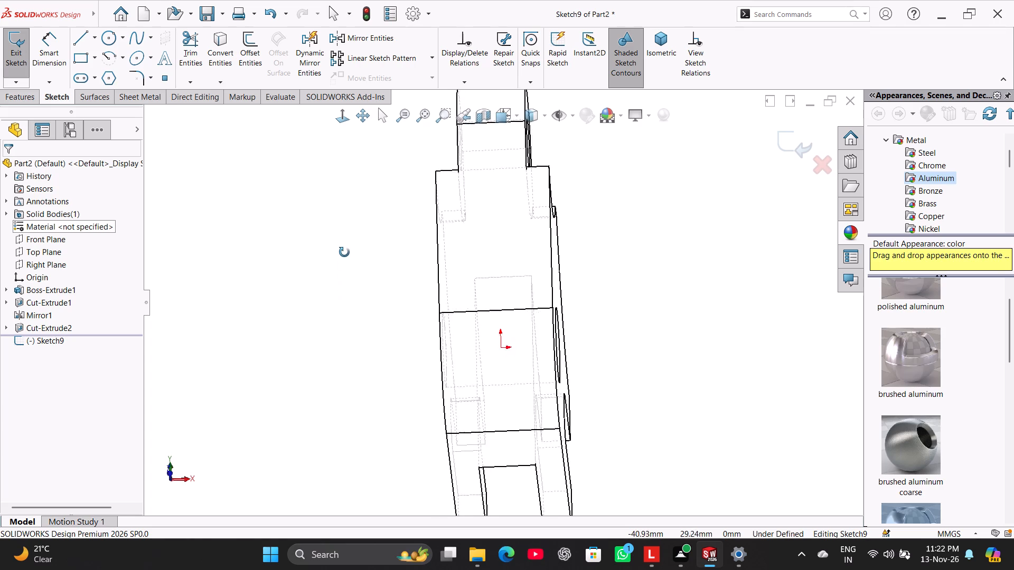
middle_drag(344, 252, 305, 240)
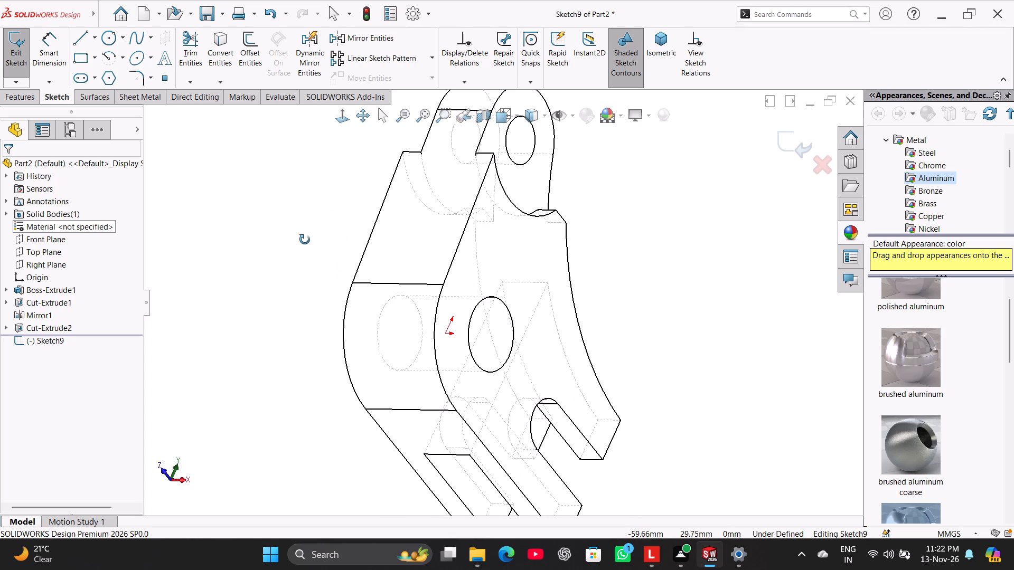
middle_drag(305, 240, 200, 111)
middle_drag(276, 262, 267, 221)
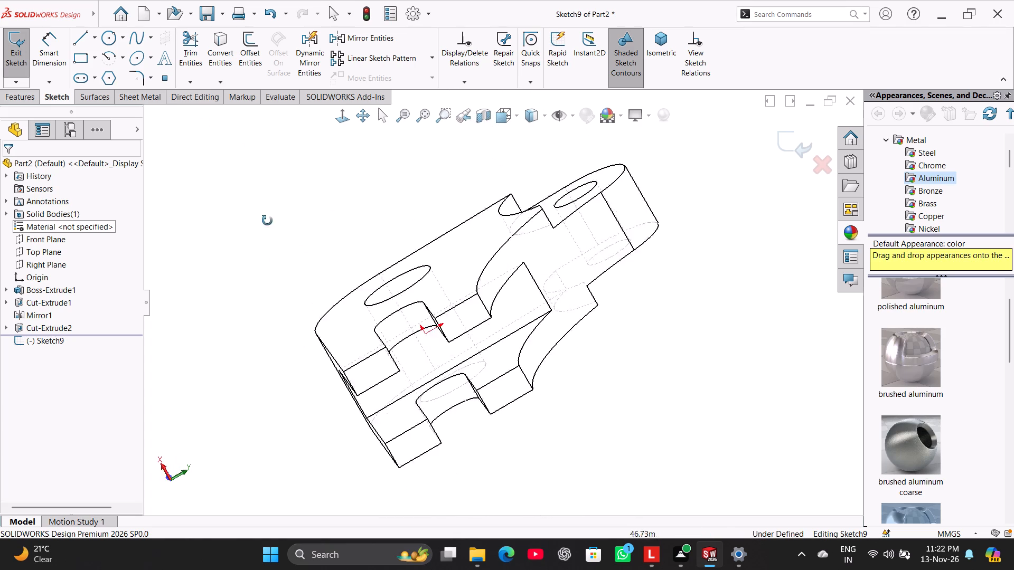
middle_drag(267, 221, 295, 176)
click(544, 122)
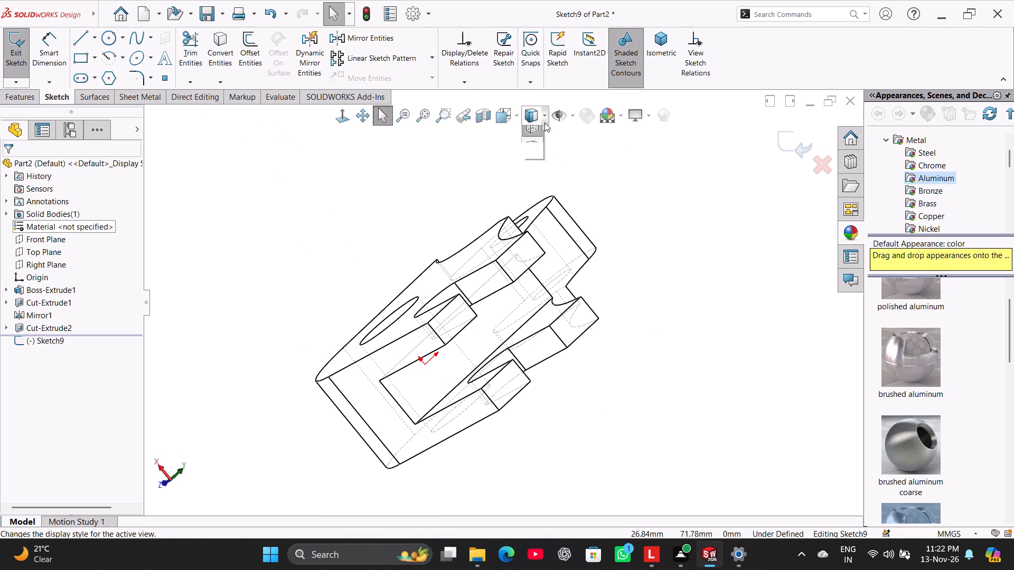
click(538, 134)
middle_drag(349, 241, 349, 302)
right_drag(316, 312, 363, 262)
right_drag(313, 297, 373, 242)
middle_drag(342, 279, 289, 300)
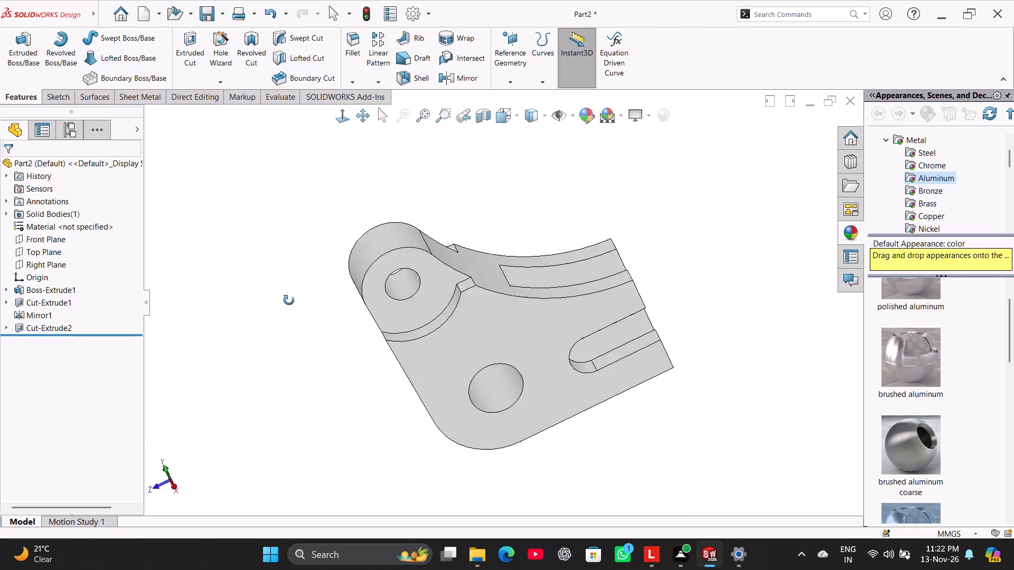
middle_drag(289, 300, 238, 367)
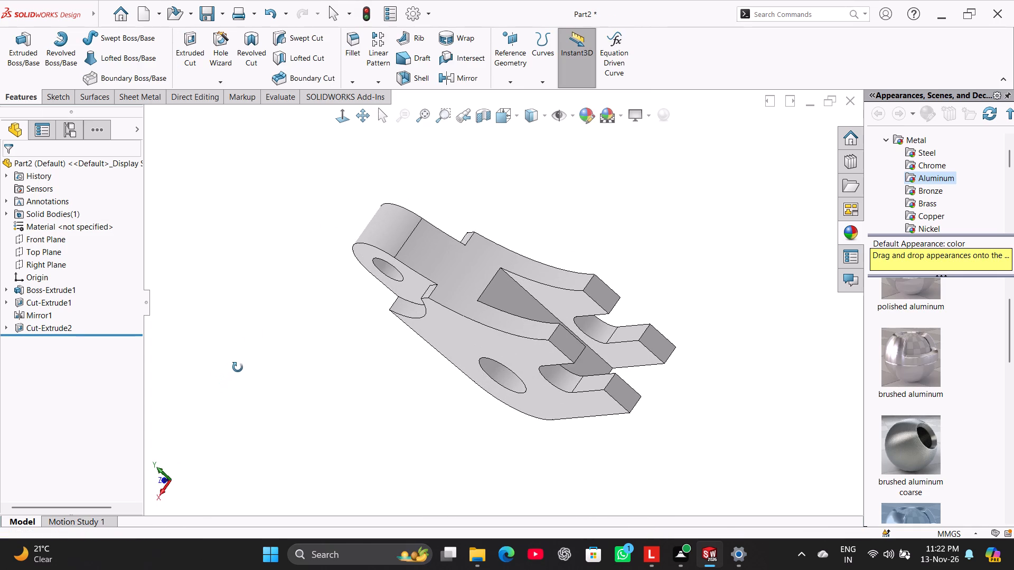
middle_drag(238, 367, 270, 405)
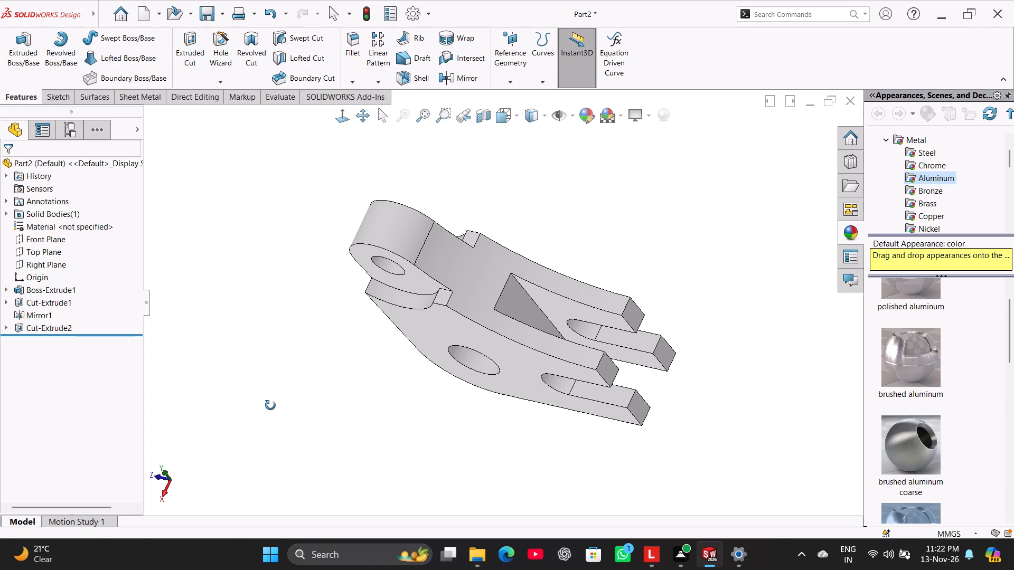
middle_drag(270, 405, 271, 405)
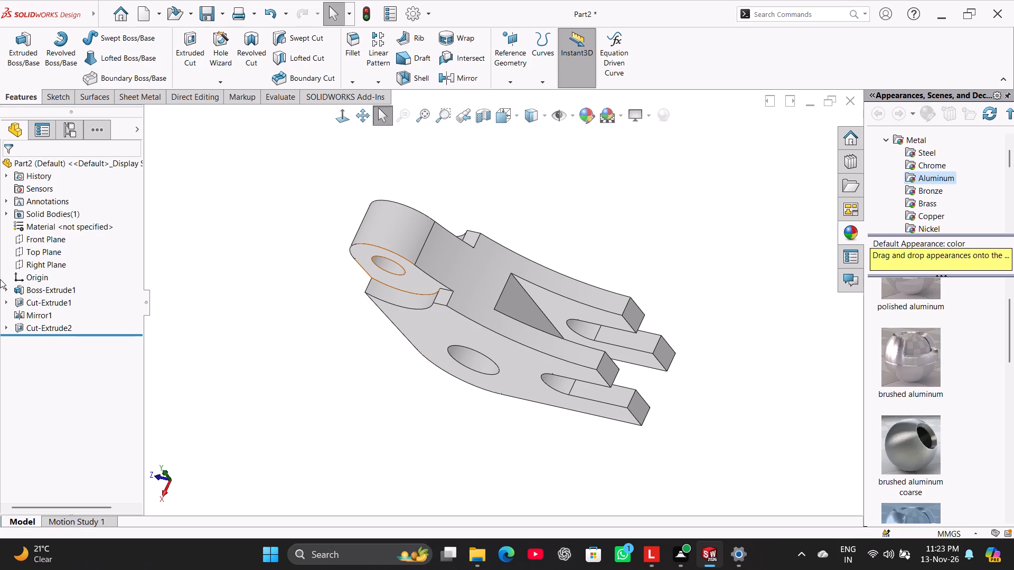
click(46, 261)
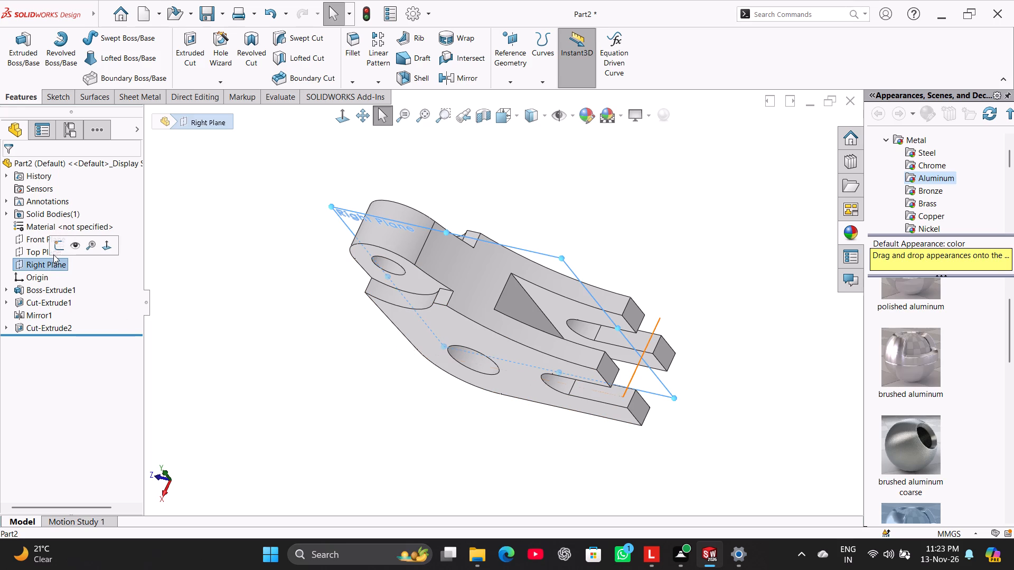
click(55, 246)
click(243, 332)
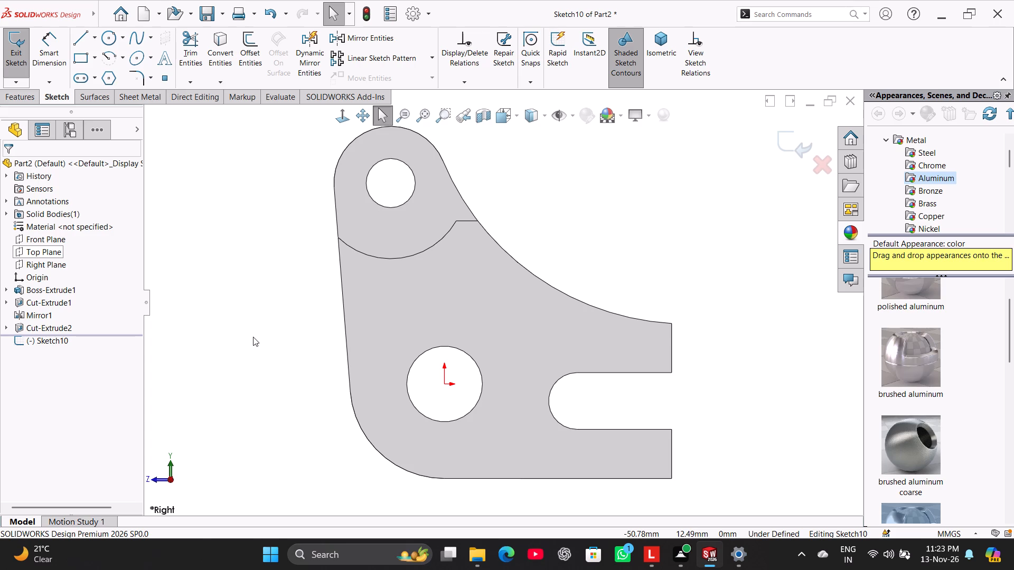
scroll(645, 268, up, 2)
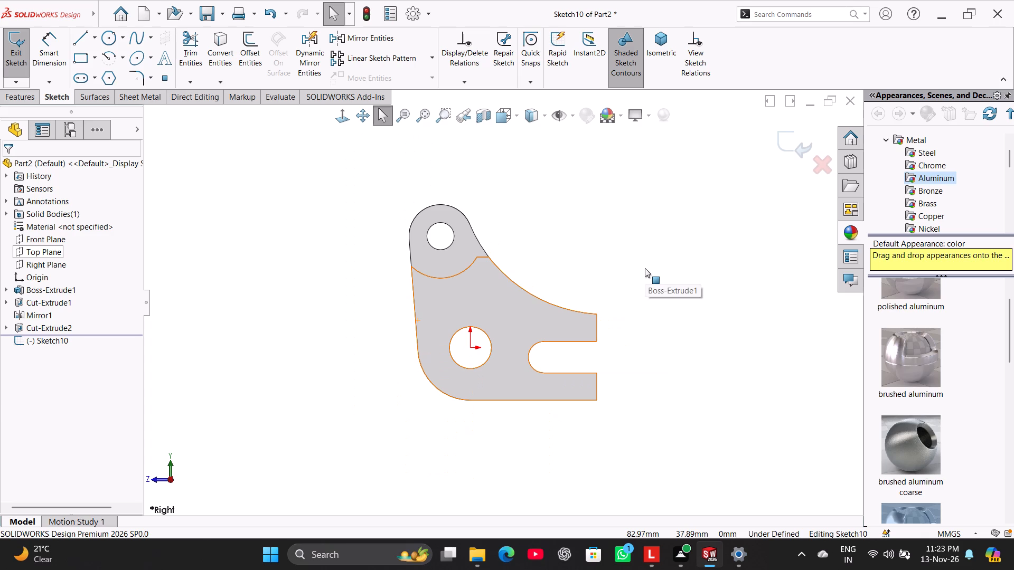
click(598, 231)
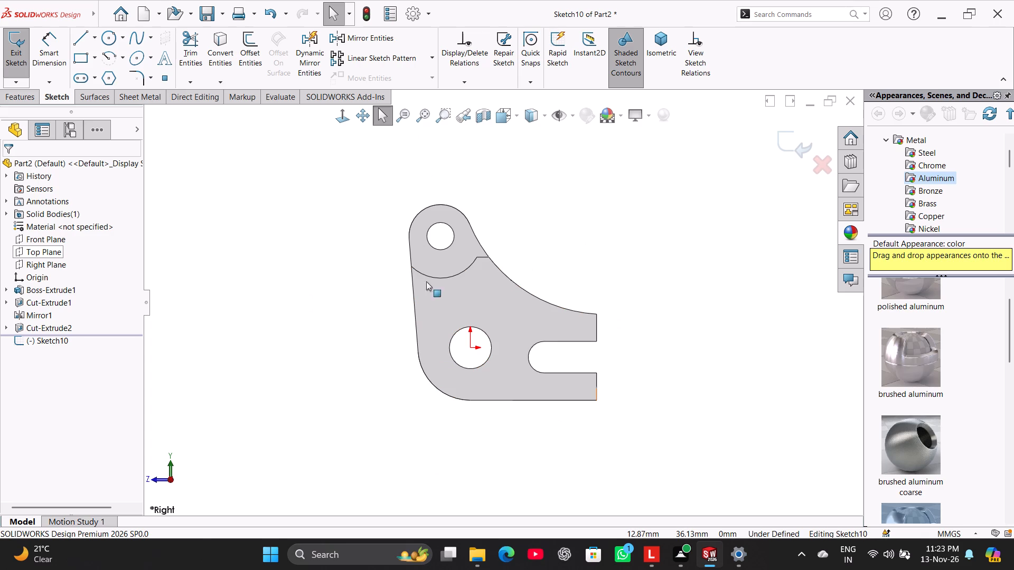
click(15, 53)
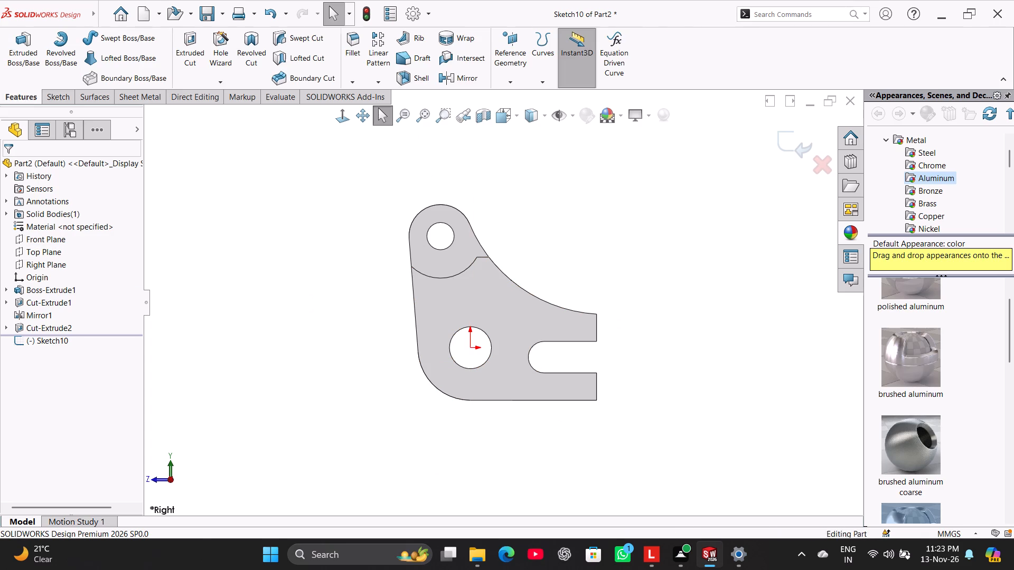
Open the profile sketch of Boss-Extrude1 for editing.
right_click(49, 287)
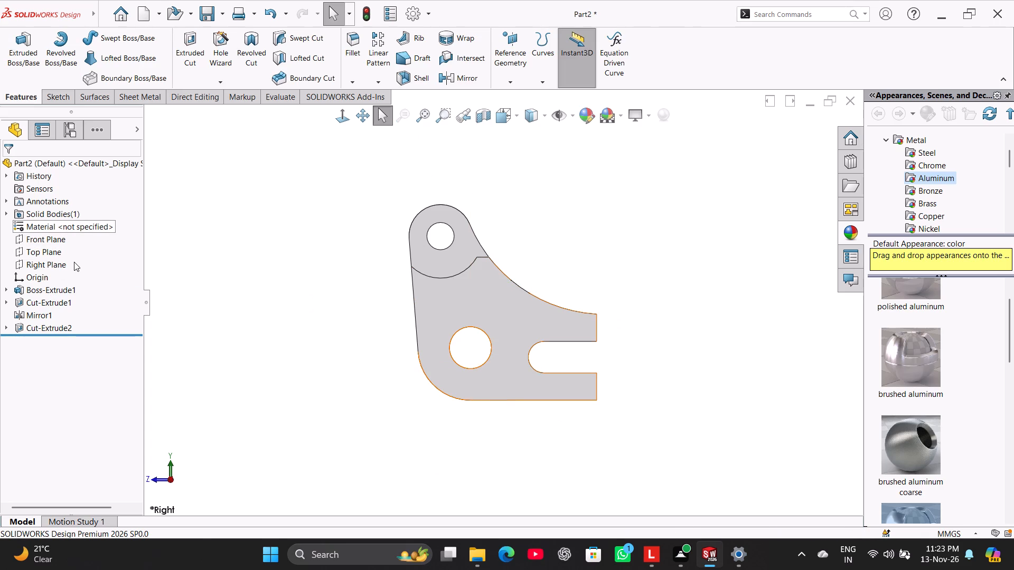
right_click(69, 291)
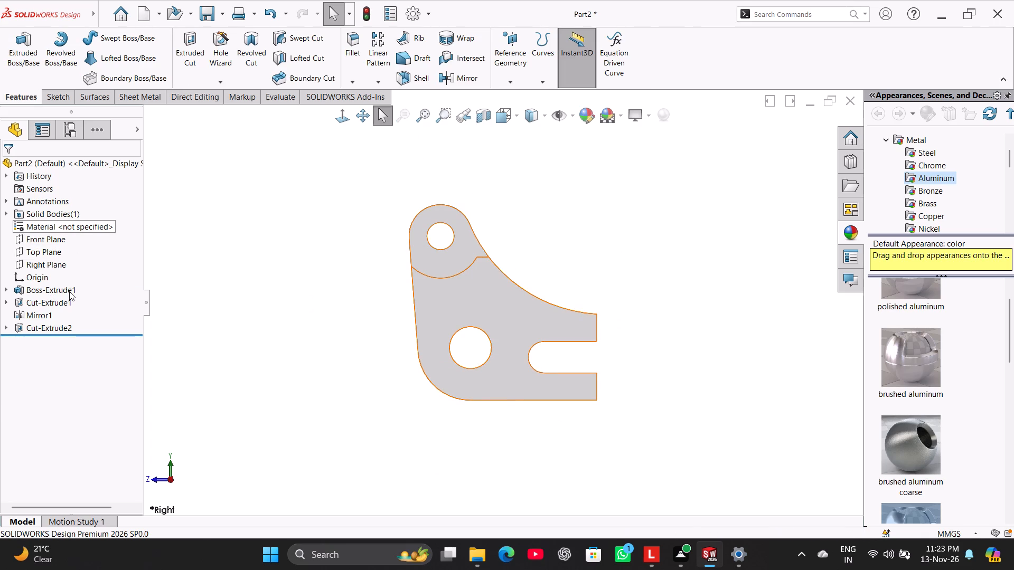
click(77, 256)
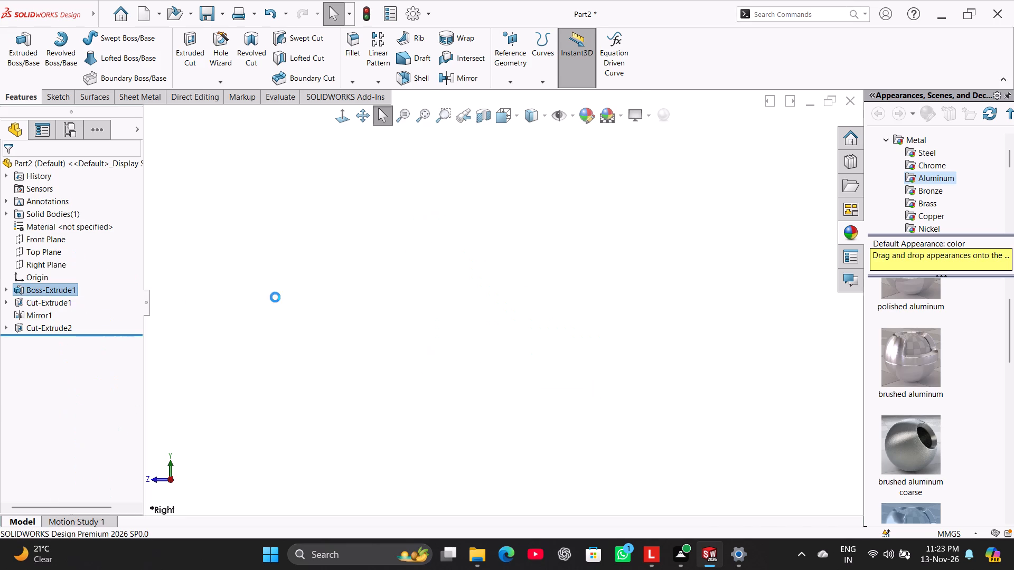
scroll(294, 296, up, 3)
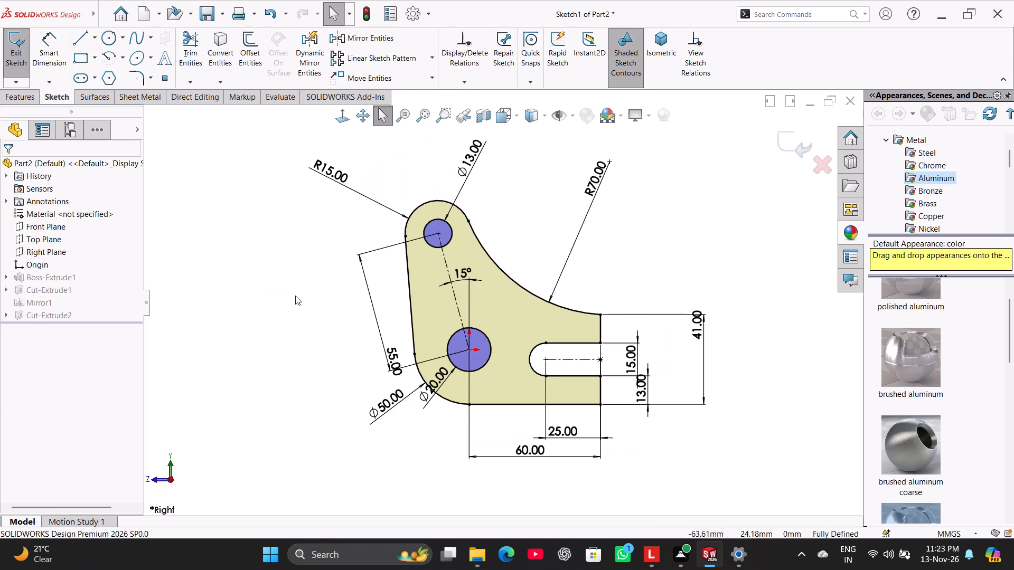
Check the properties of the profile's bottom horizontal line and show all sketch relations.
right_click(516, 405)
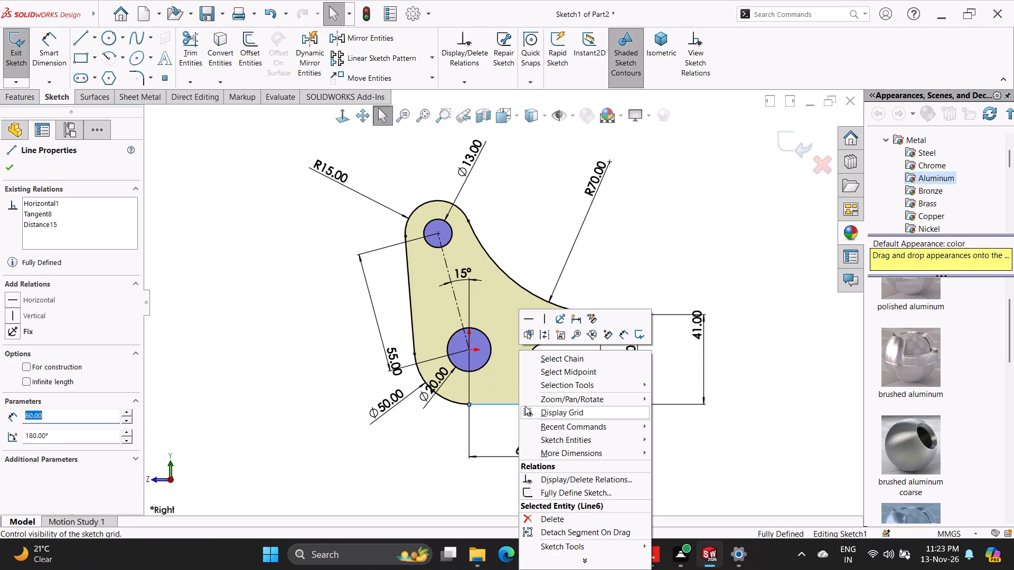
click(542, 244)
click(696, 46)
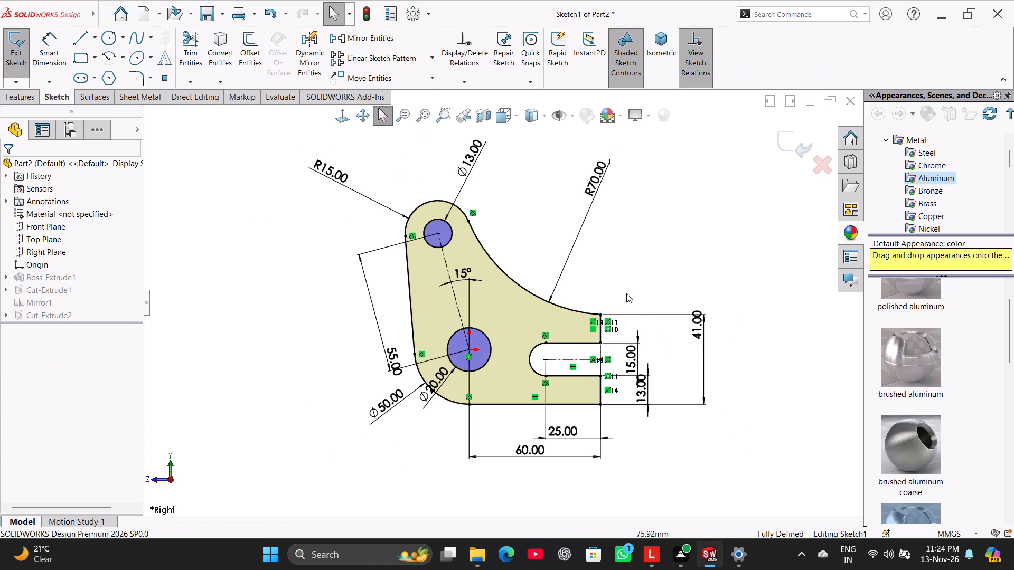
Delete the horizontal relation on the profile's bottom line and hide the sketch relations.
right_click(536, 394)
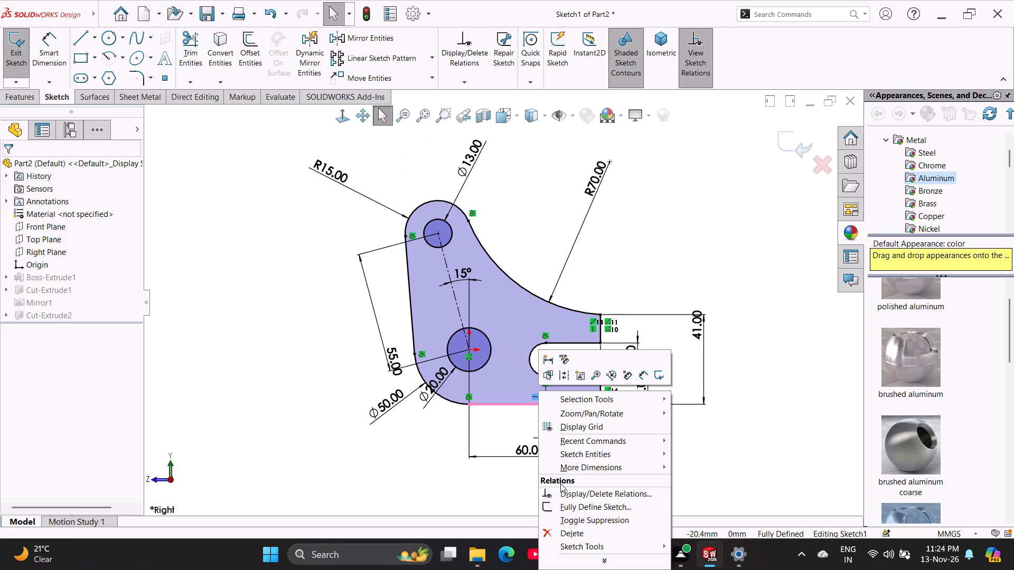
click(581, 536)
click(697, 65)
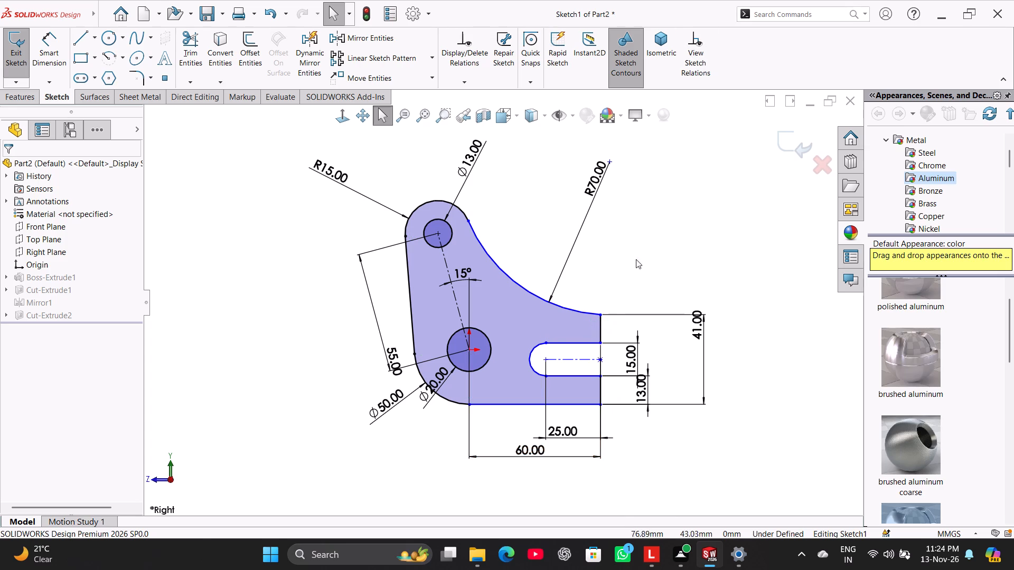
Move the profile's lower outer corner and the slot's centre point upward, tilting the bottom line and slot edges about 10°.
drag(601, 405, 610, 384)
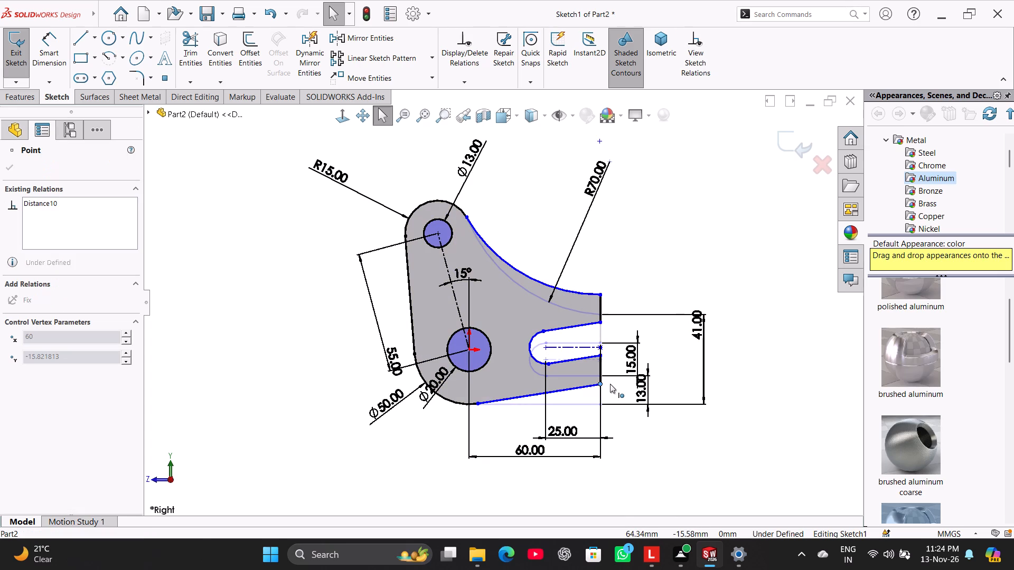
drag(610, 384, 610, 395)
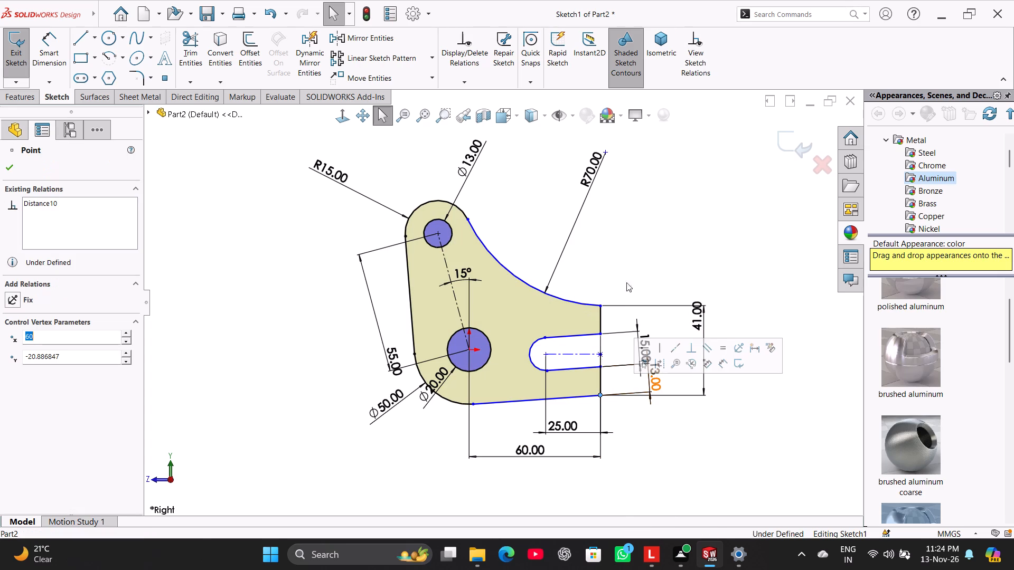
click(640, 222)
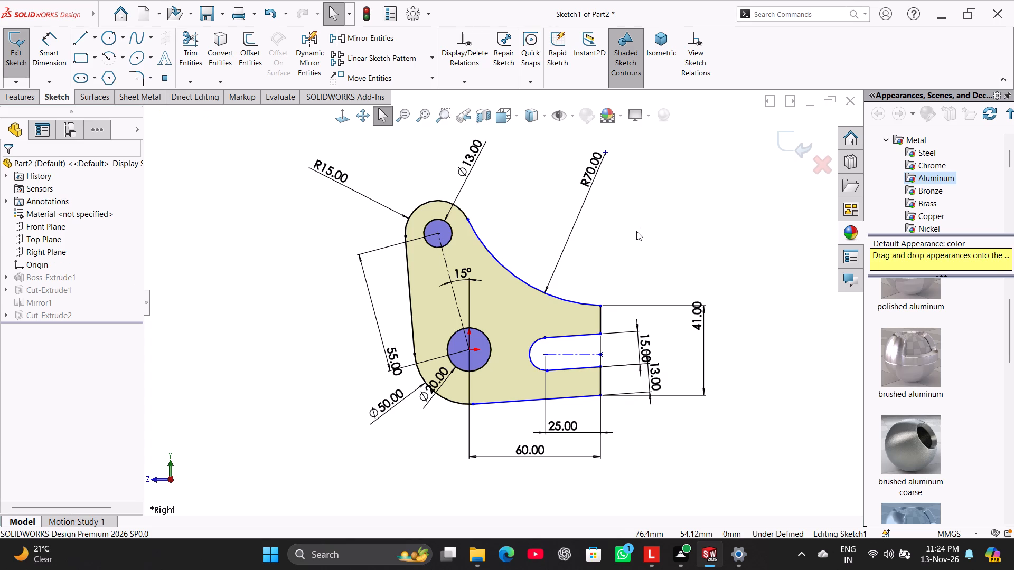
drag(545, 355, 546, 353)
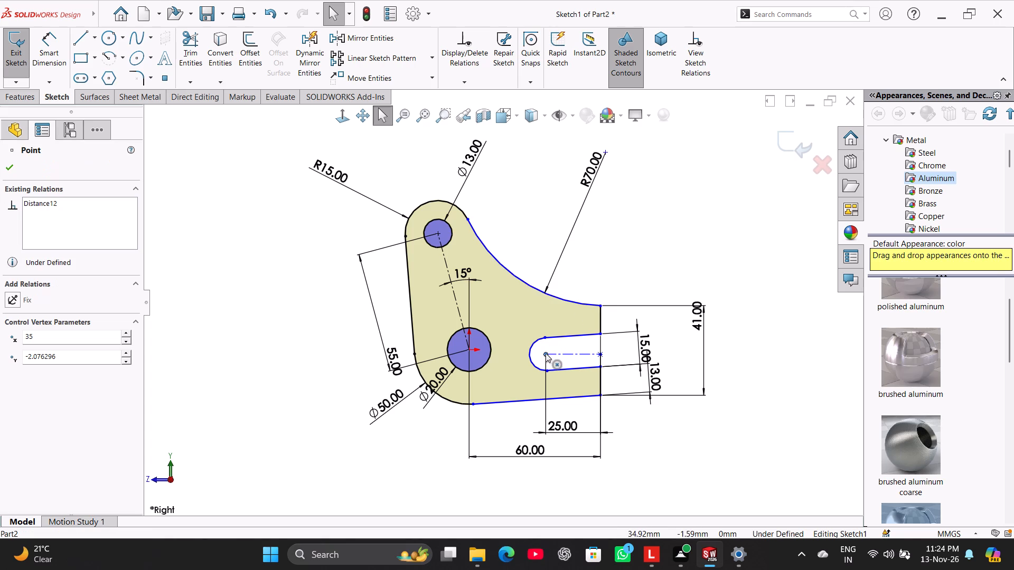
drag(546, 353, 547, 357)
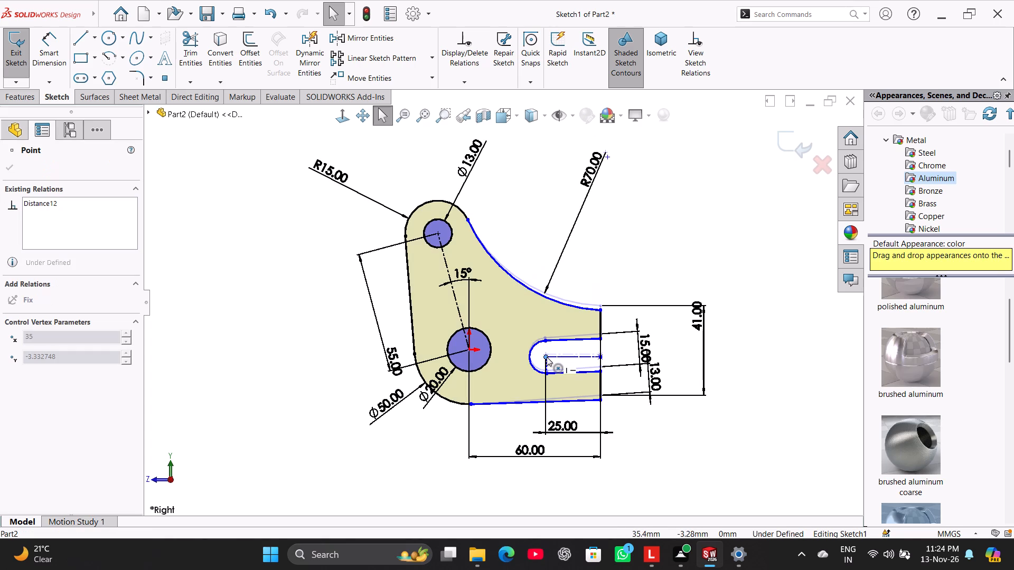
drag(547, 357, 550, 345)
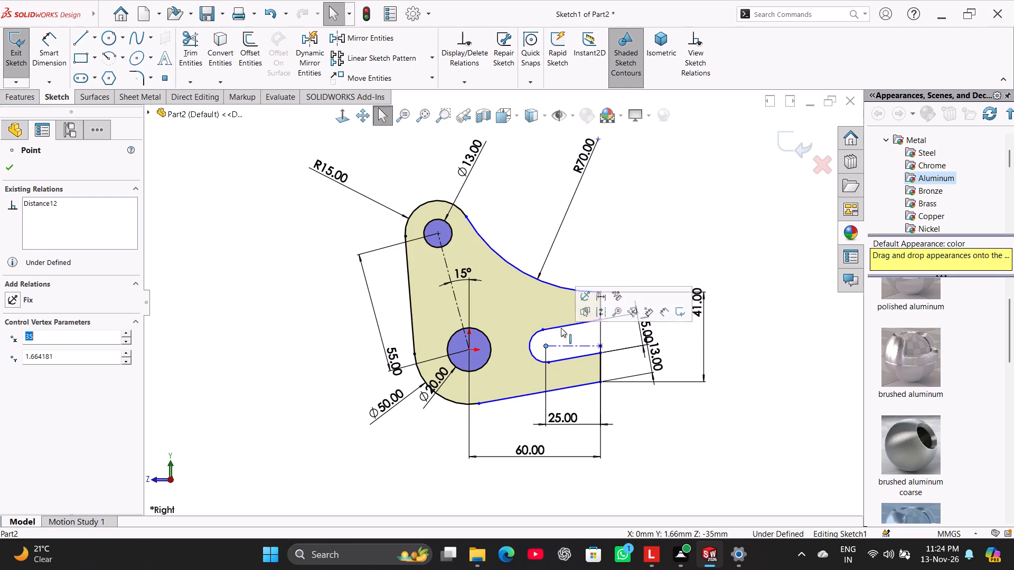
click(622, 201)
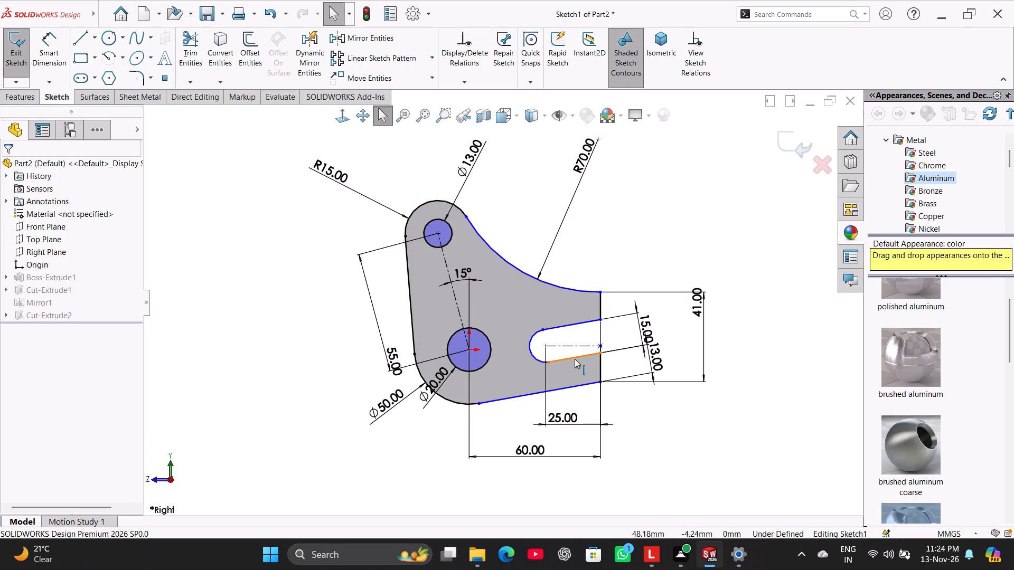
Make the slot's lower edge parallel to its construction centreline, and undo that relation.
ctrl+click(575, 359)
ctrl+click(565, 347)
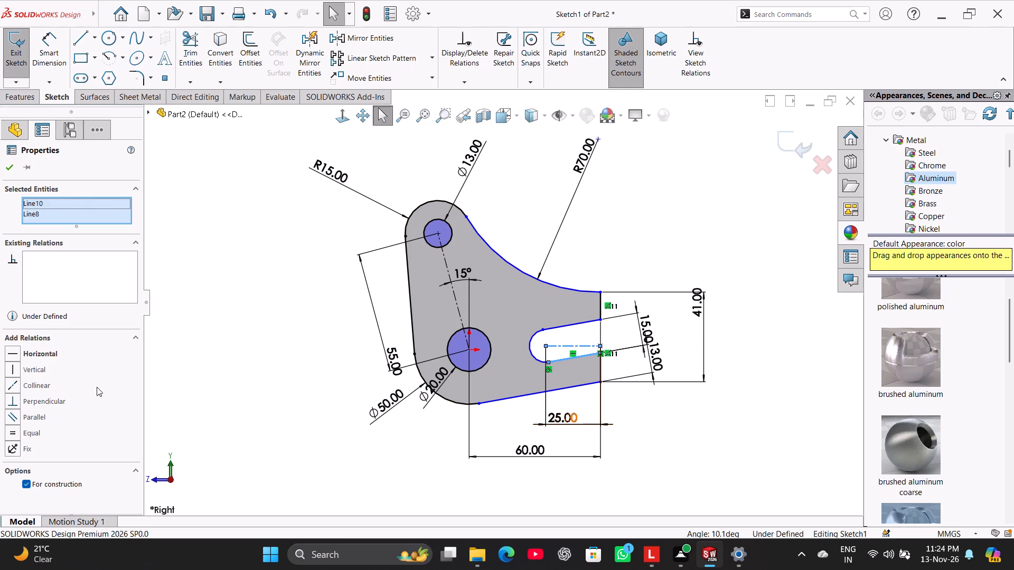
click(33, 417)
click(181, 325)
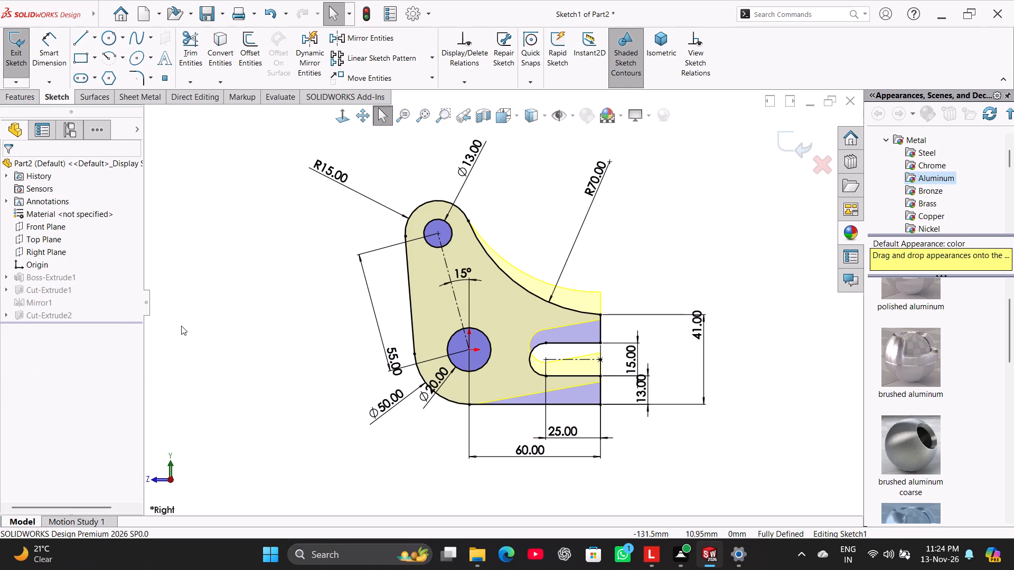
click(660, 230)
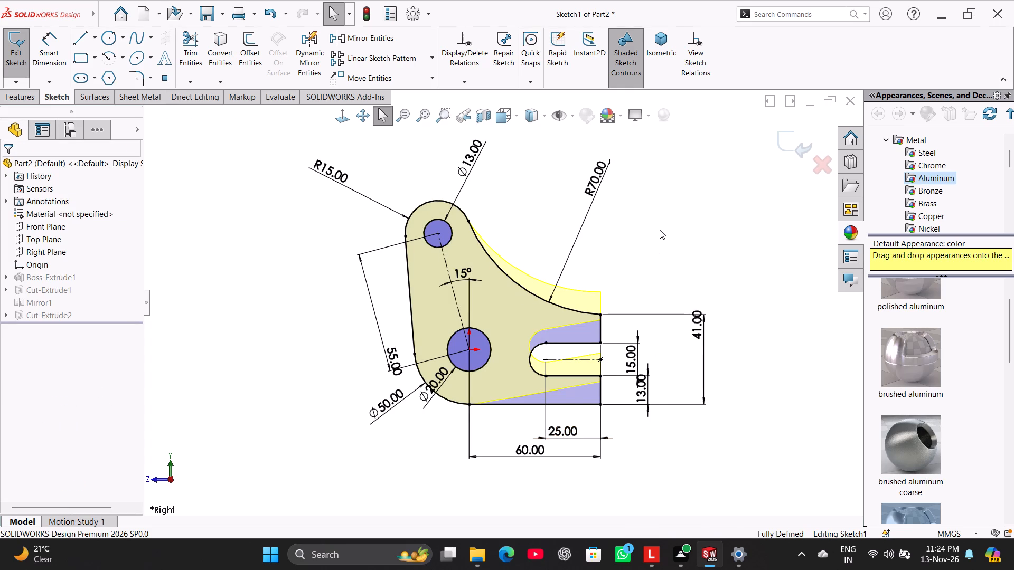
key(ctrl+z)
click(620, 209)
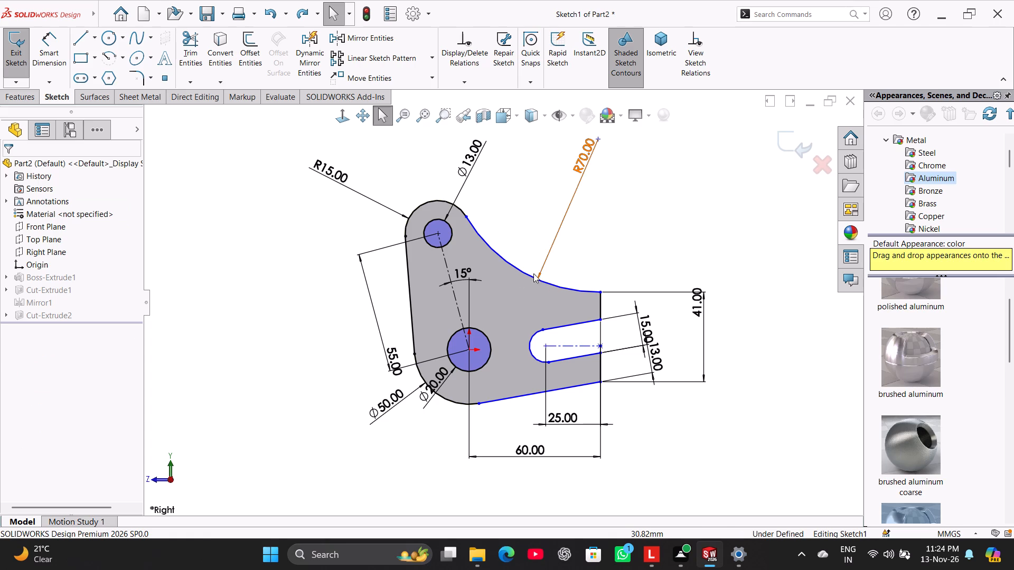
Exit the profile sketch and inspect the rebuilt bracket's fork, slot and upper recesses from several angles.
click(14, 61)
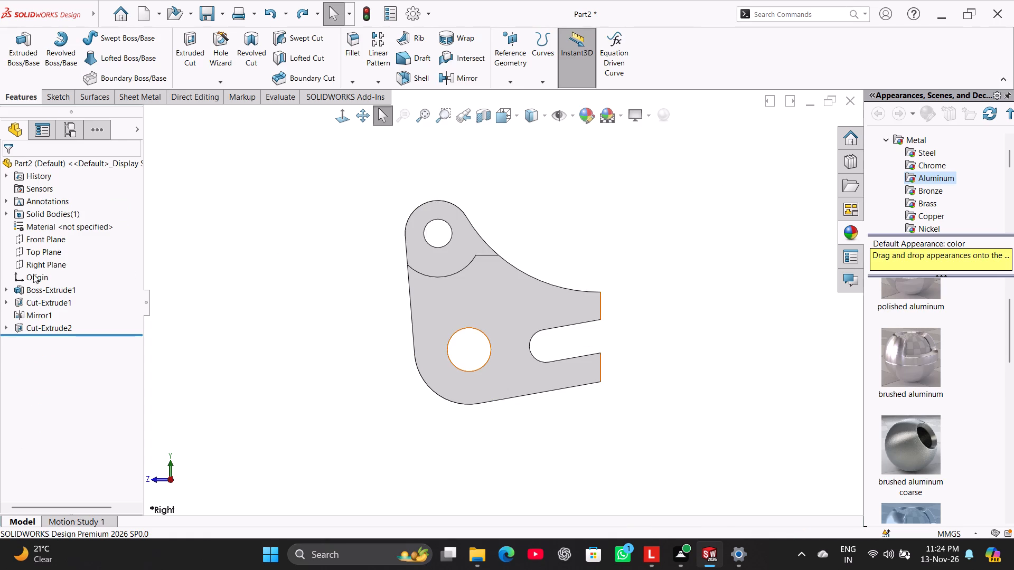
click(36, 261)
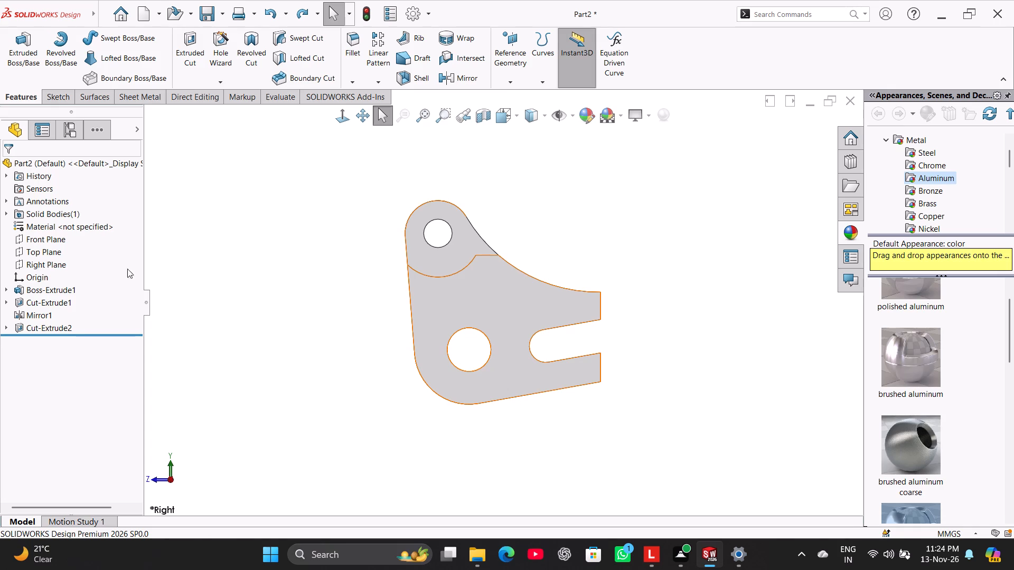
click(227, 269)
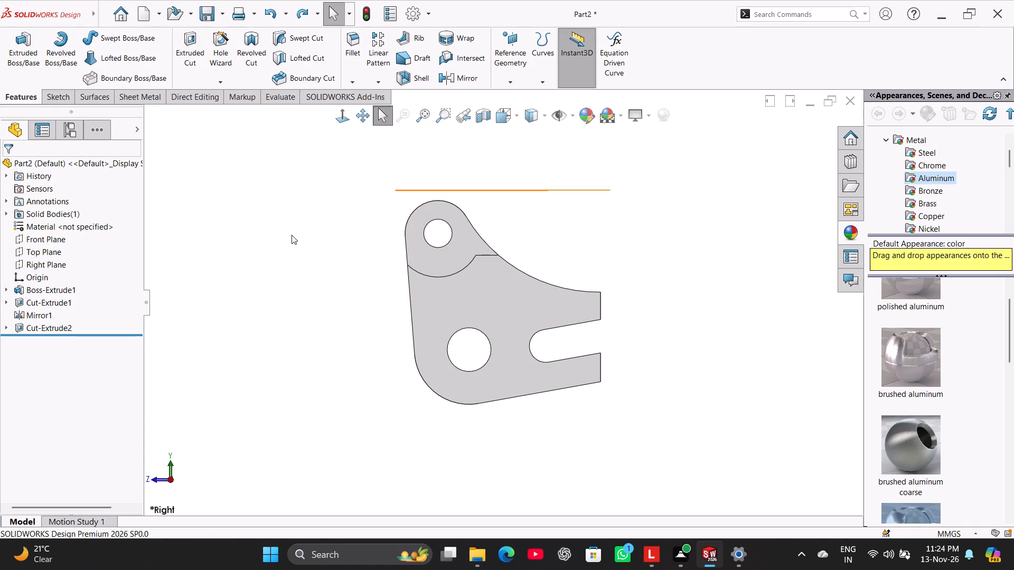
middle_drag(292, 235, 295, 338)
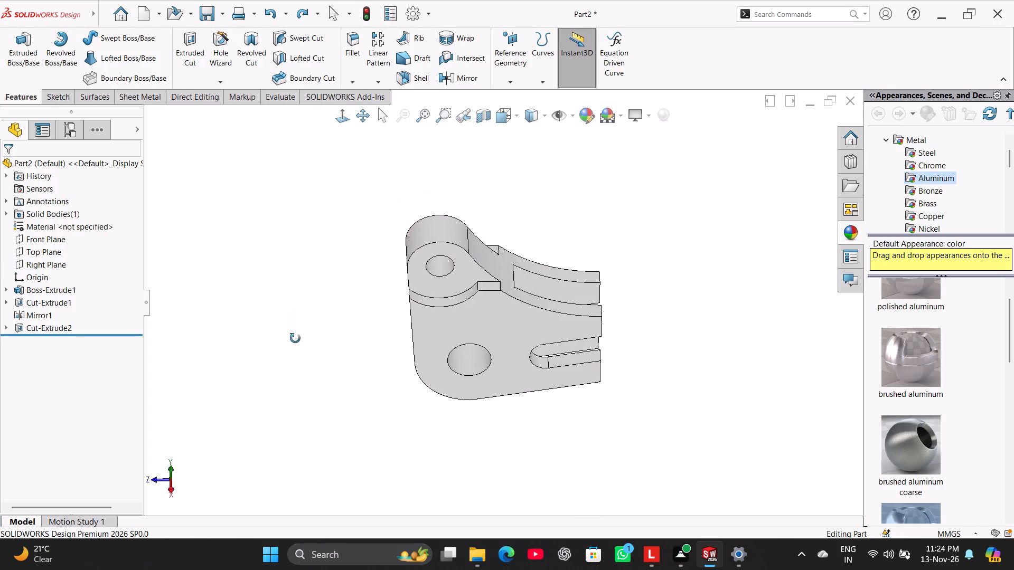
middle_drag(295, 338, 311, 328)
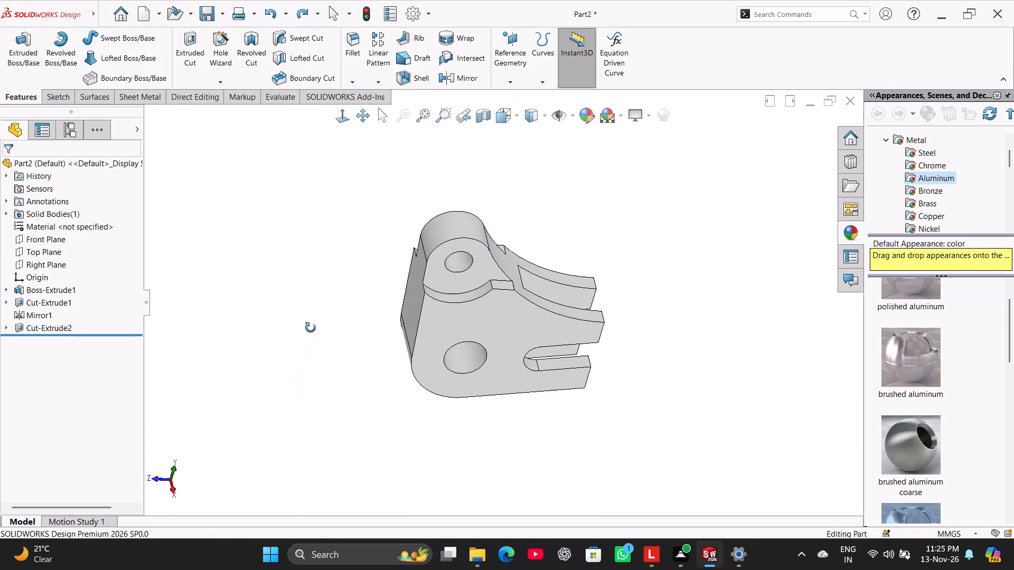
middle_drag(311, 328, 385, 244)
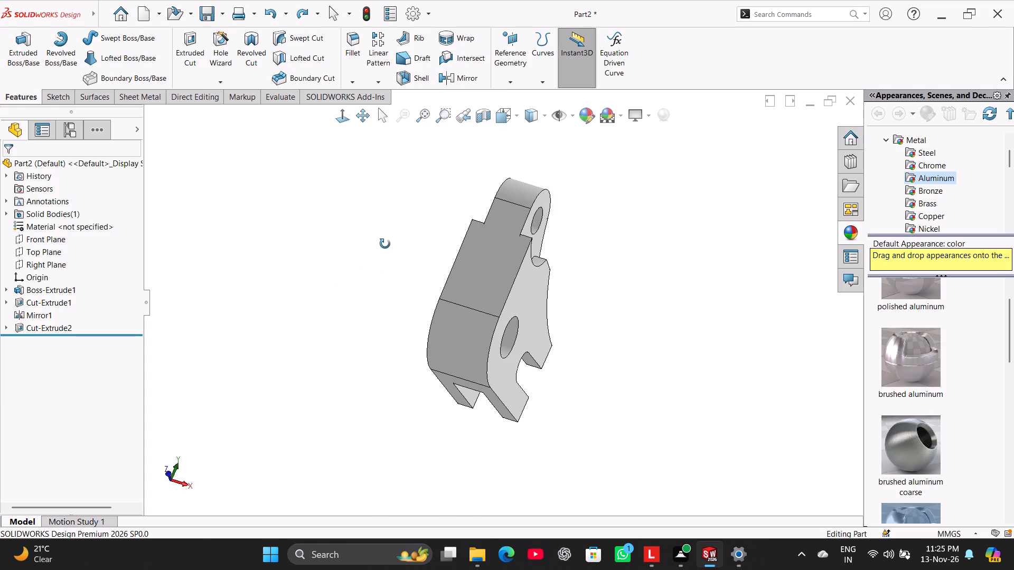
middle_drag(385, 244, 379, 236)
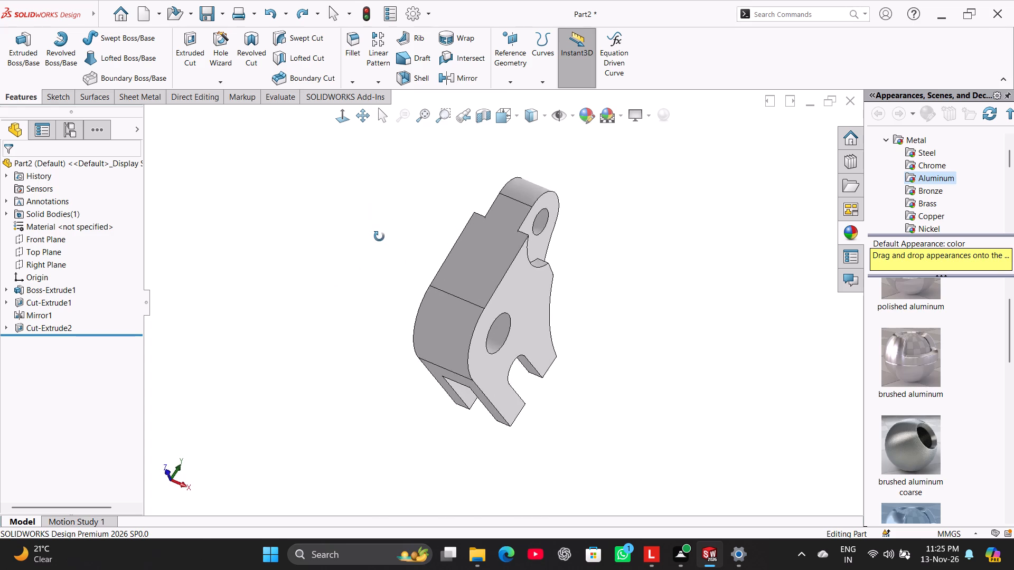
middle_drag(379, 236, 383, 250)
Examine the bracket's internal edges with Hidden Lines Visible, from a temporary Front Plane sketch and in 3D, and restore Shaded With Edges.
click(542, 115)
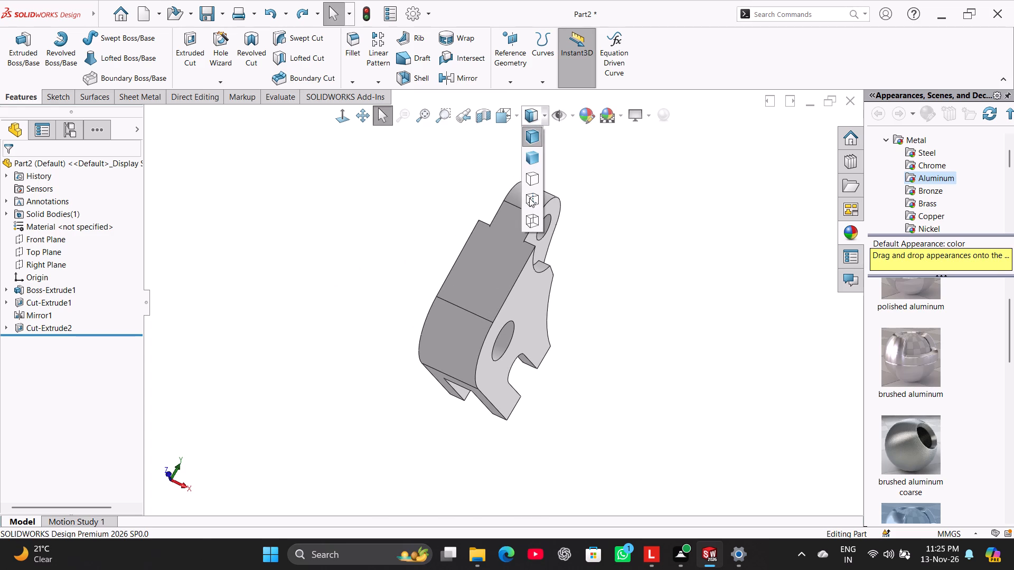
click(529, 198)
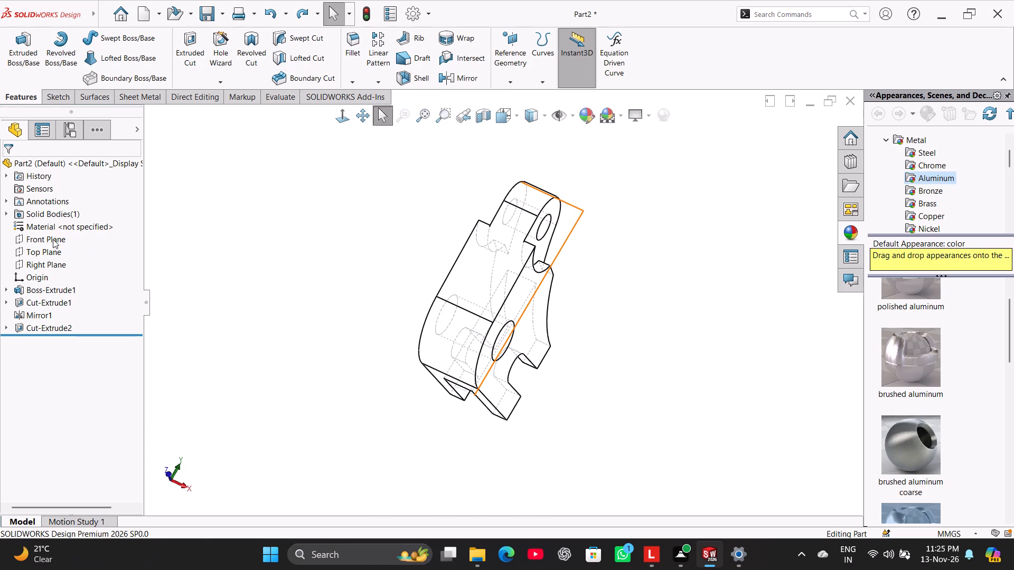
click(53, 239)
click(63, 225)
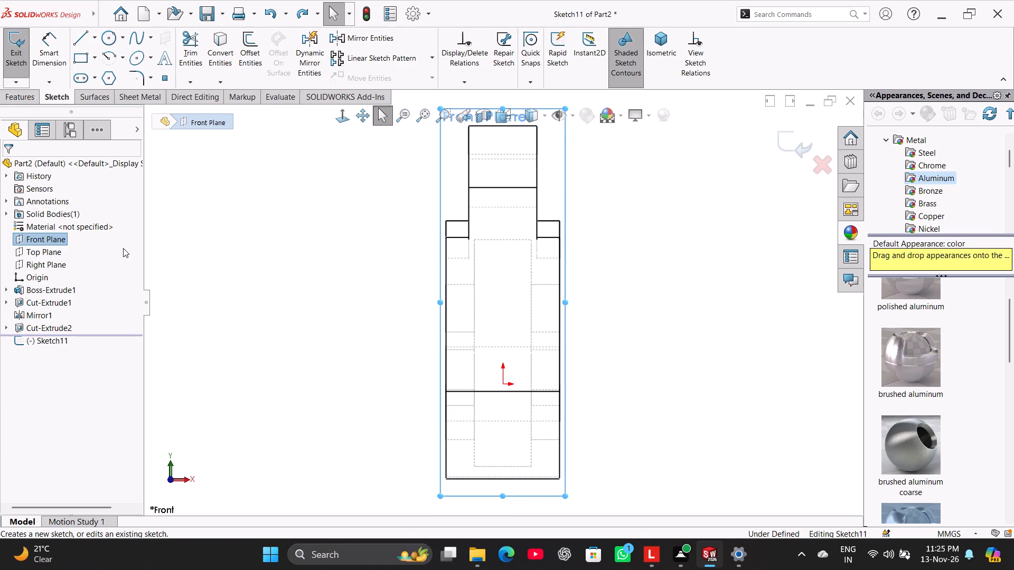
click(289, 239)
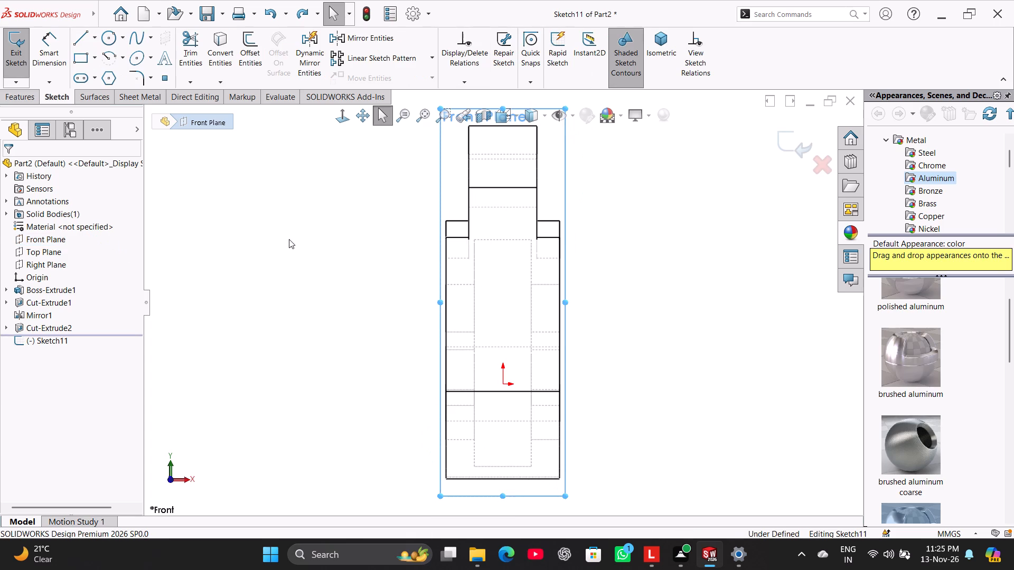
click(22, 52)
right_drag(290, 258, 348, 208)
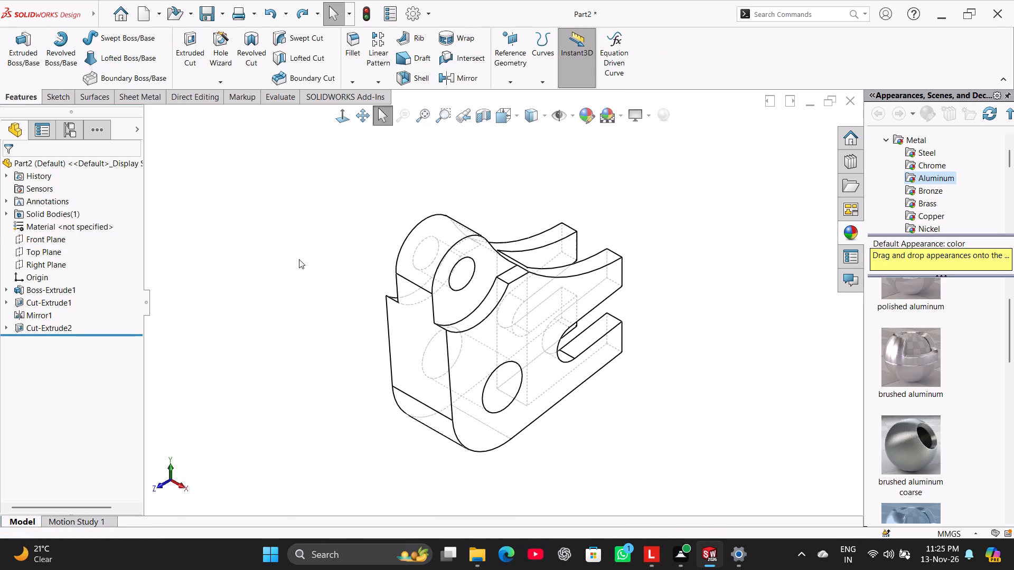
middle_drag(314, 306, 277, 251)
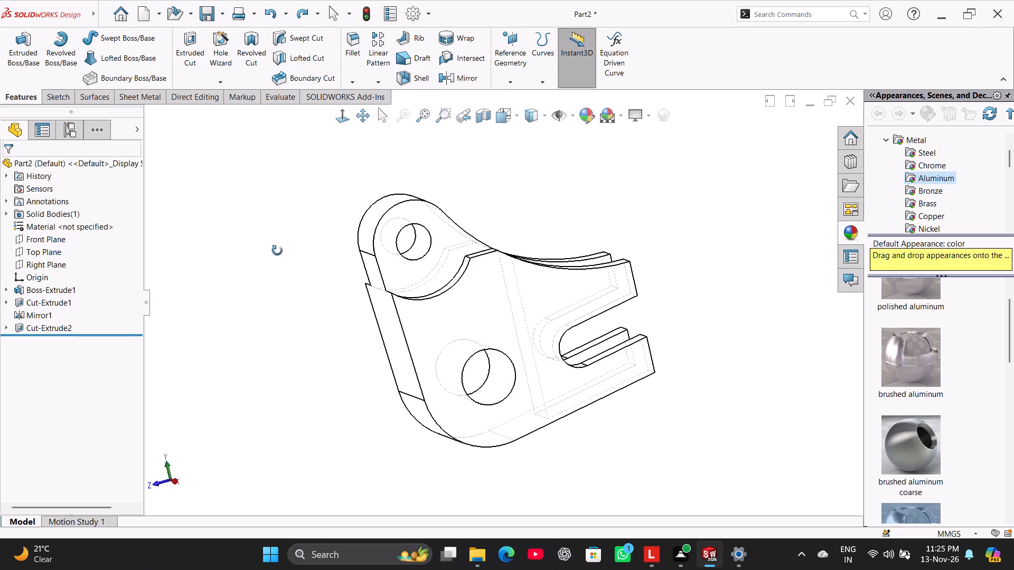
middle_drag(277, 251, 265, 219)
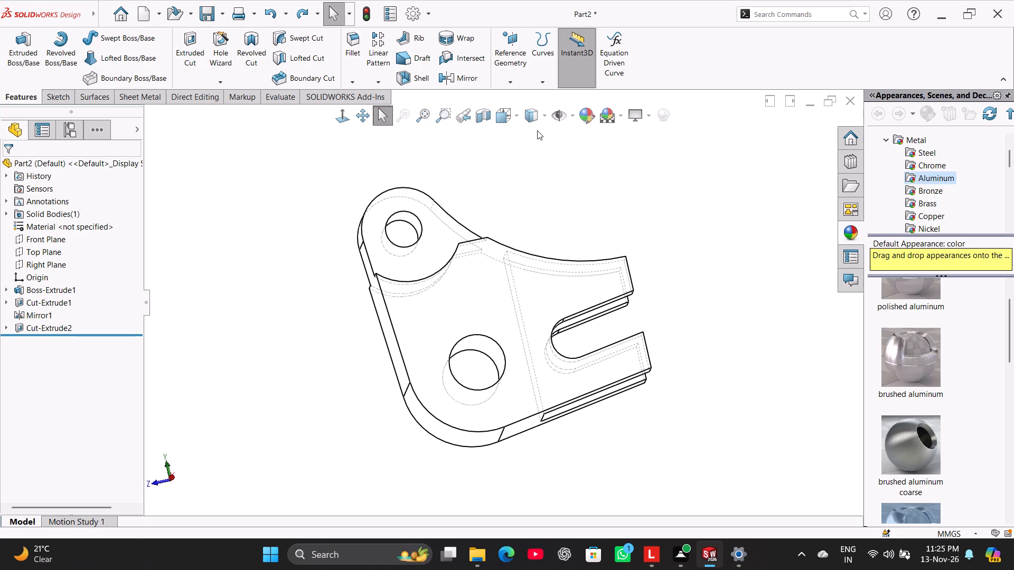
click(545, 116)
click(533, 135)
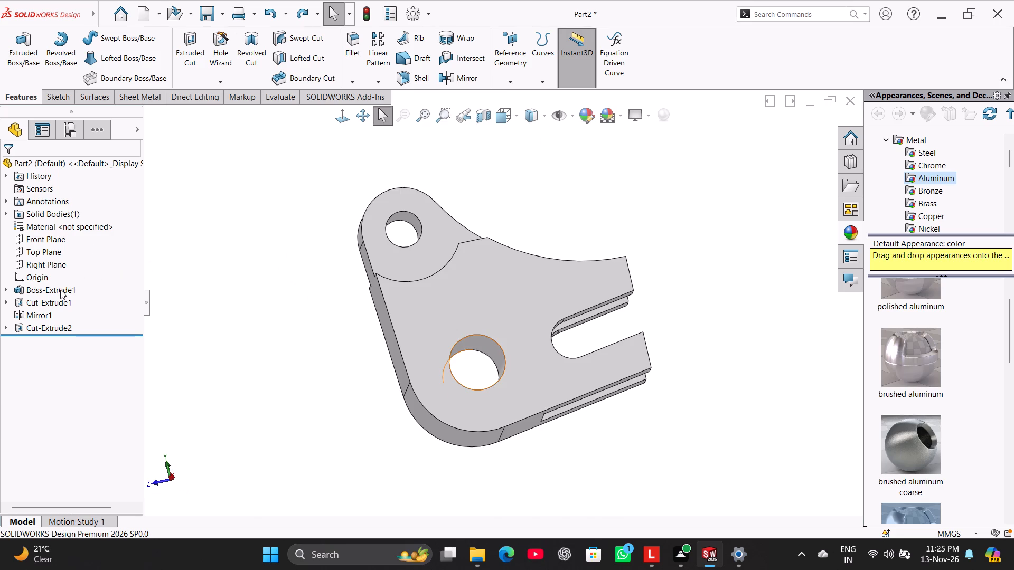
Reopen the profile sketch of Boss-Extrude1 and add a horizontal relation to the slot's upper edge.
right_click(59, 290)
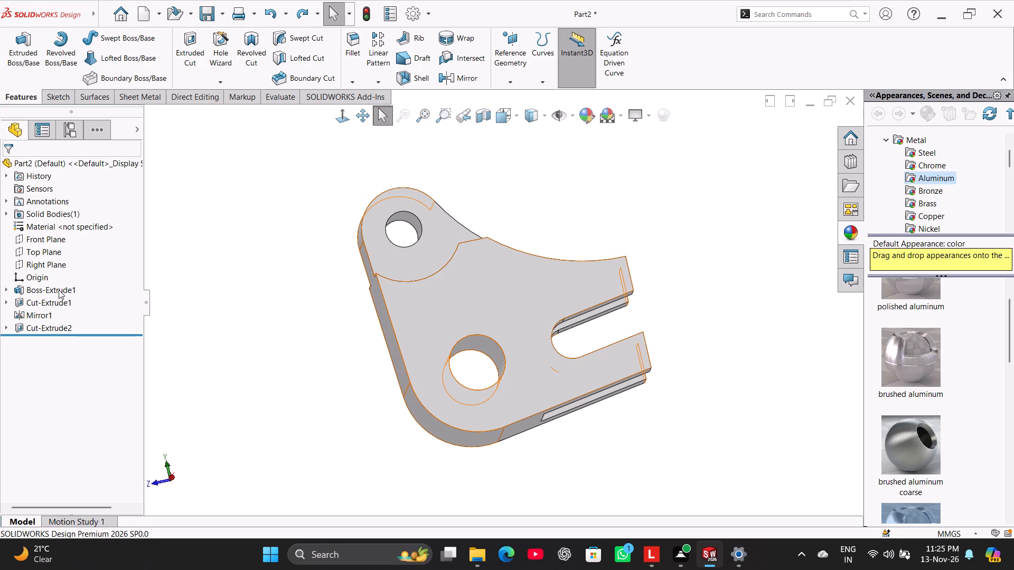
right_click(59, 290)
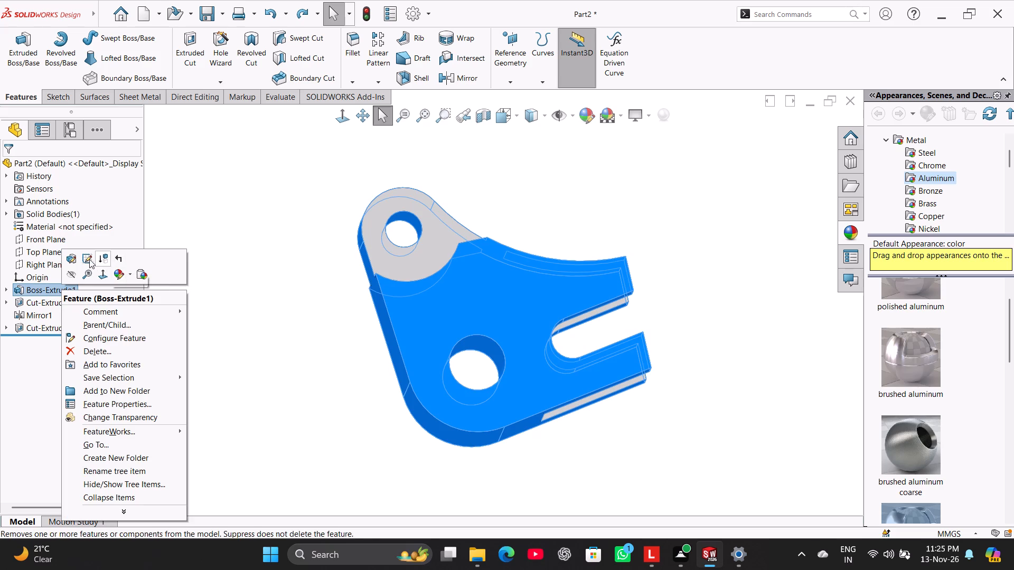
click(89, 259)
scroll(475, 309, up, 2)
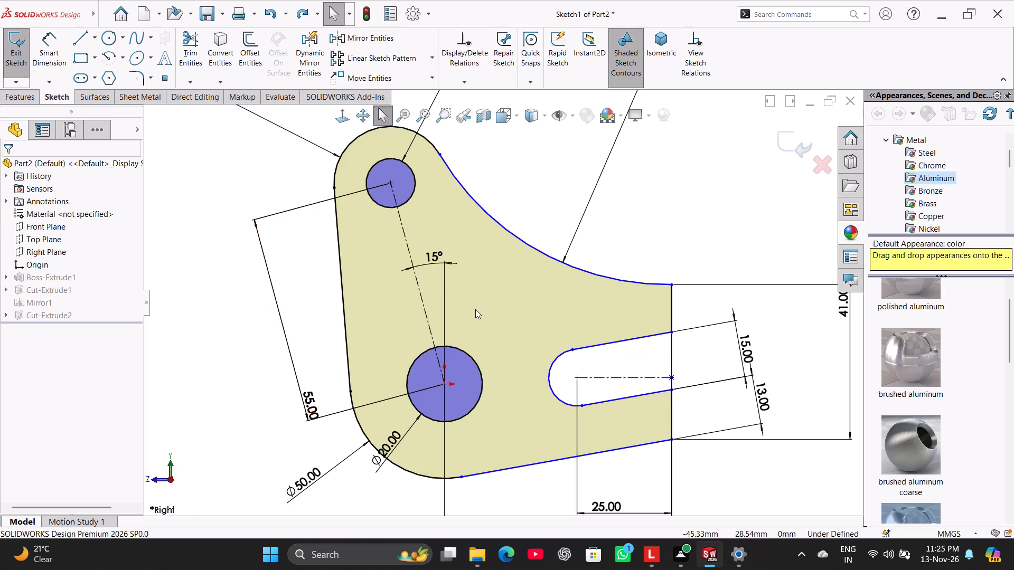
click(255, 328)
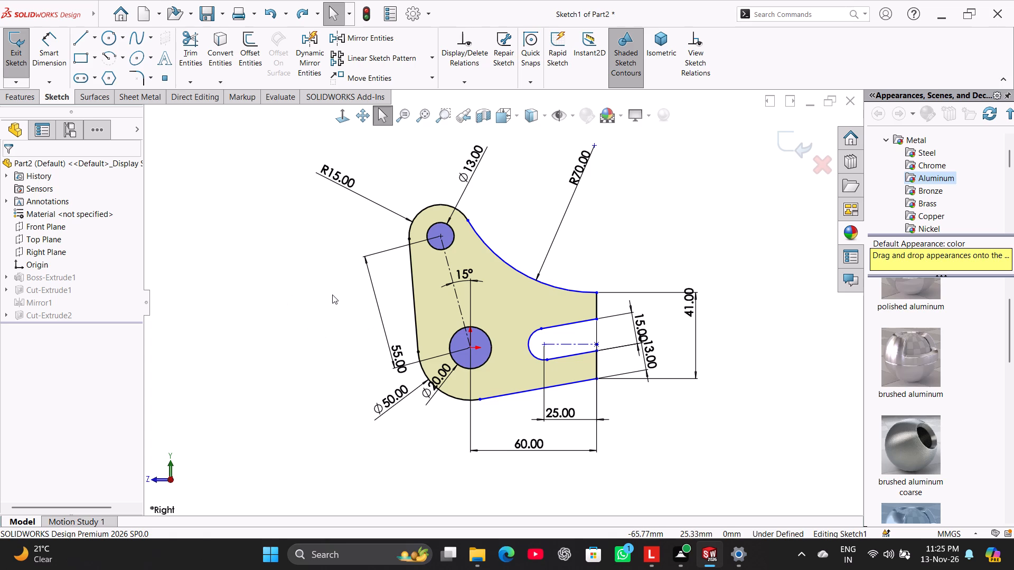
drag(548, 326, 547, 302)
click(585, 222)
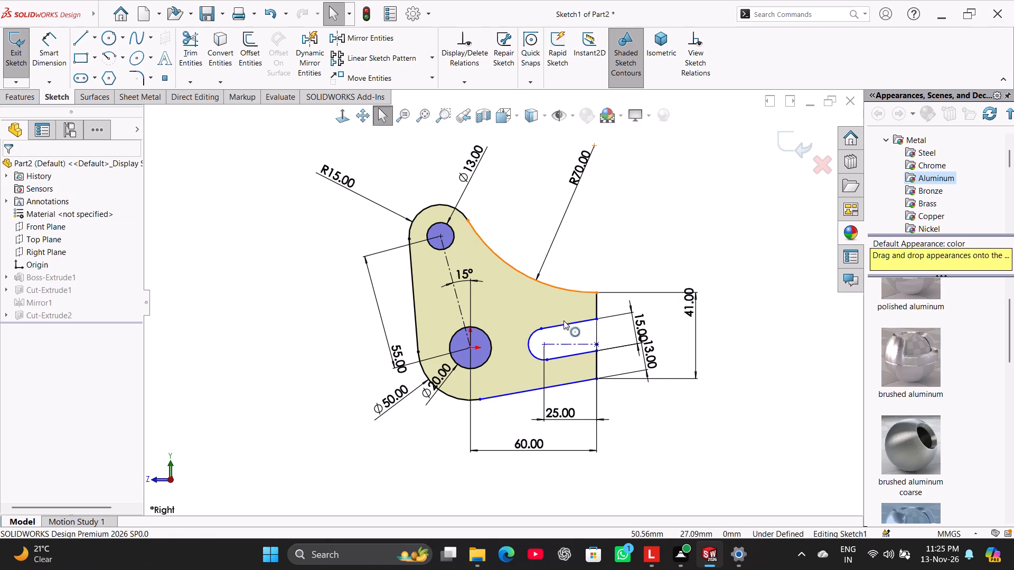
right_click(569, 322)
click(581, 291)
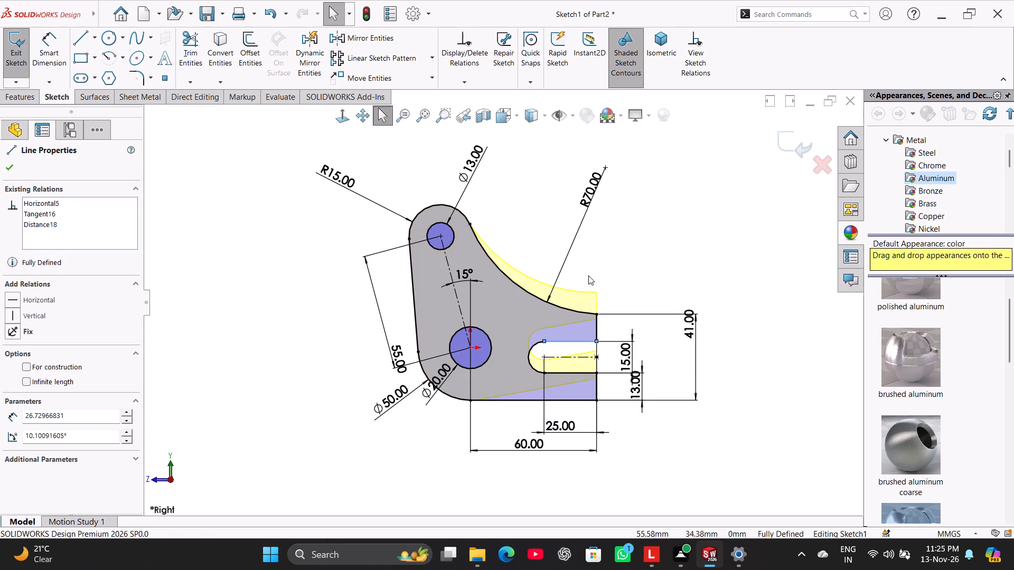
click(614, 240)
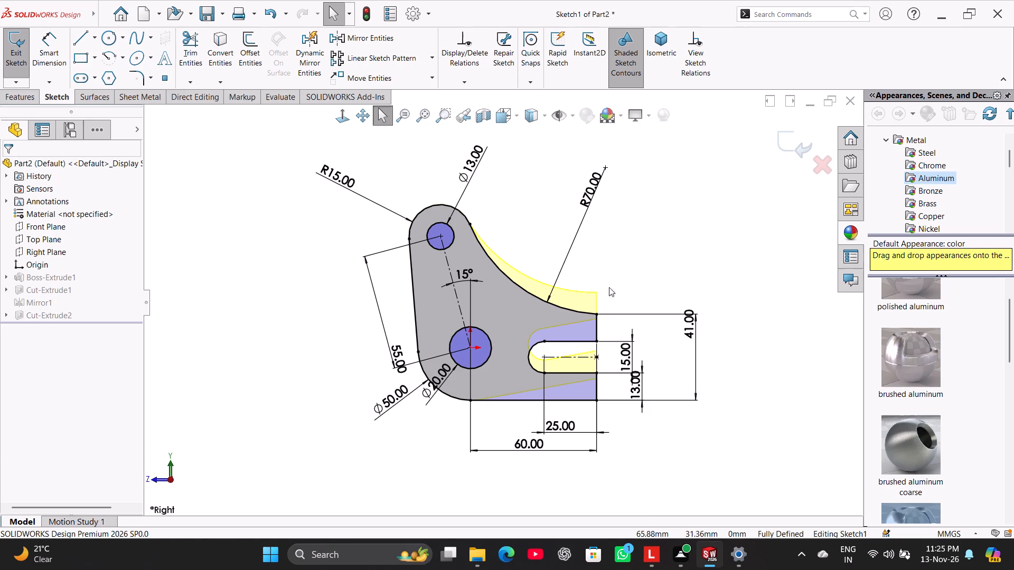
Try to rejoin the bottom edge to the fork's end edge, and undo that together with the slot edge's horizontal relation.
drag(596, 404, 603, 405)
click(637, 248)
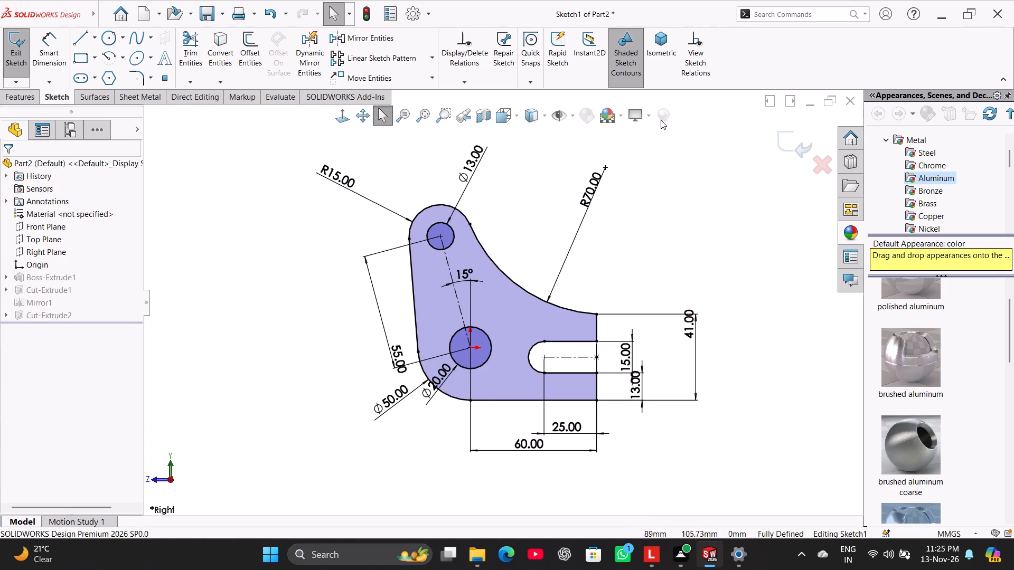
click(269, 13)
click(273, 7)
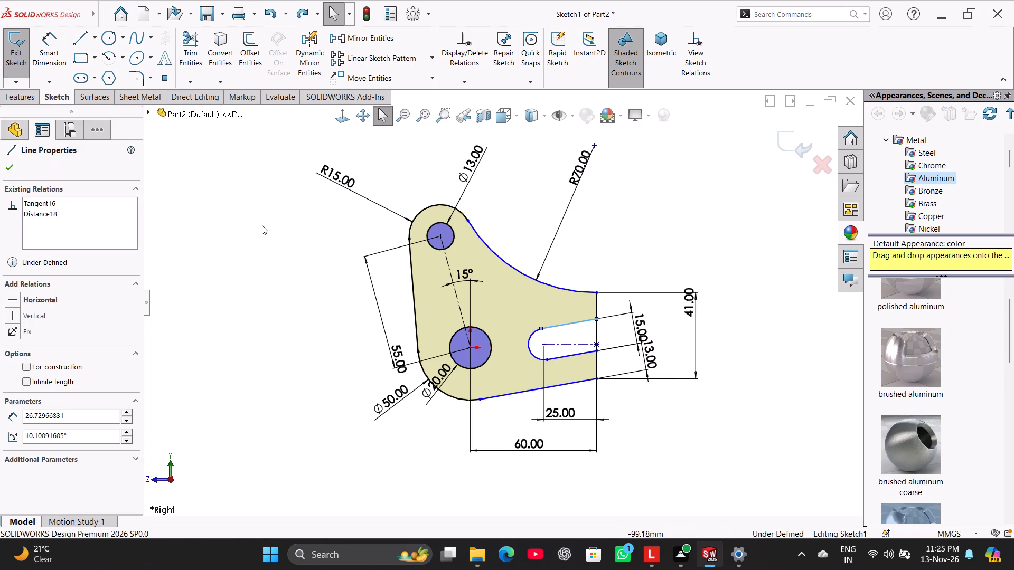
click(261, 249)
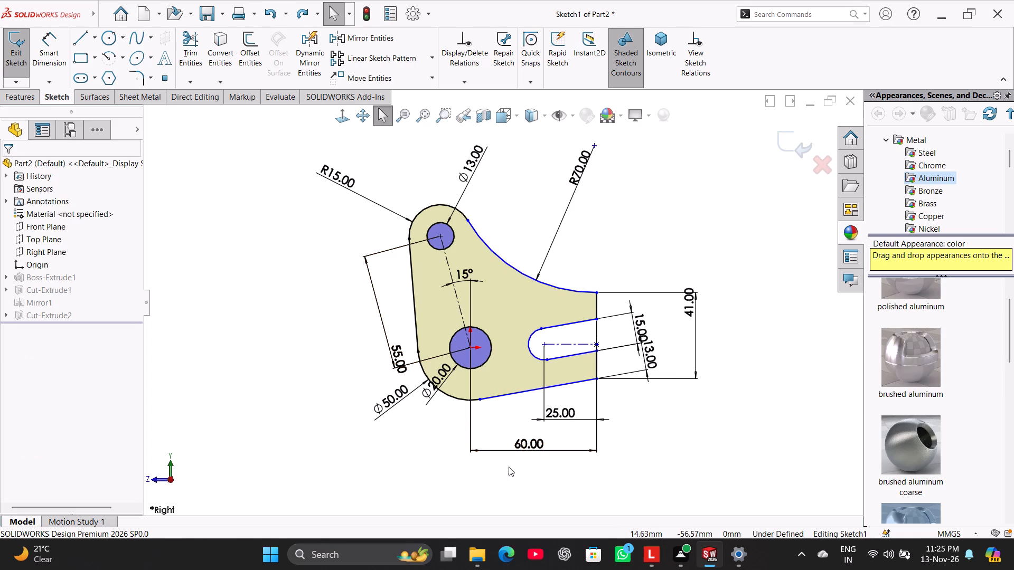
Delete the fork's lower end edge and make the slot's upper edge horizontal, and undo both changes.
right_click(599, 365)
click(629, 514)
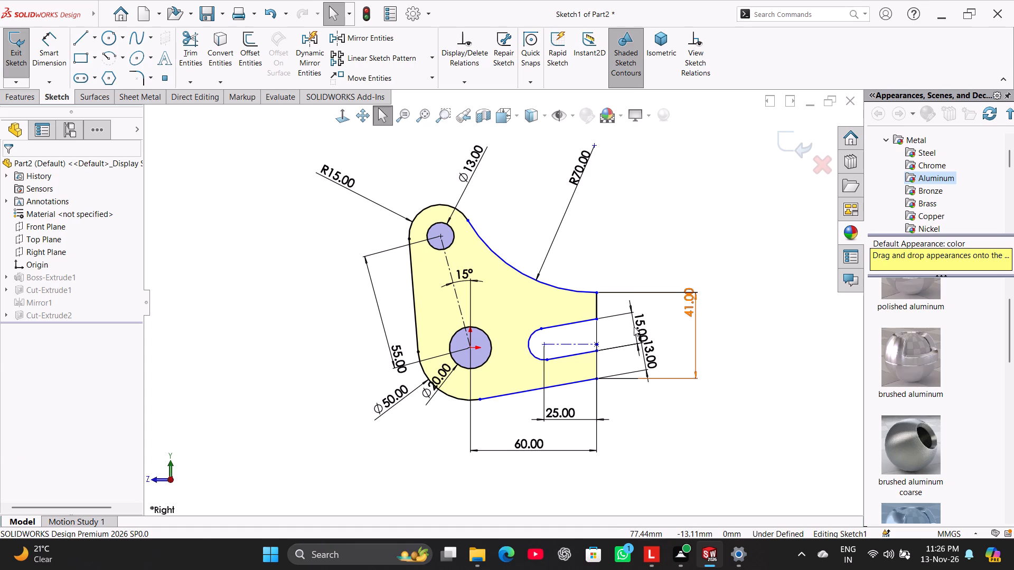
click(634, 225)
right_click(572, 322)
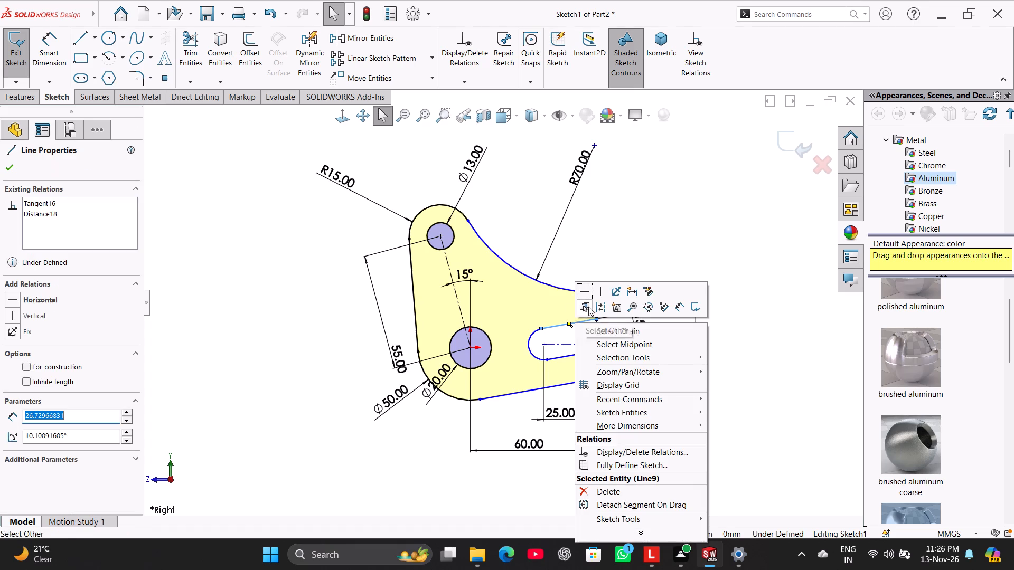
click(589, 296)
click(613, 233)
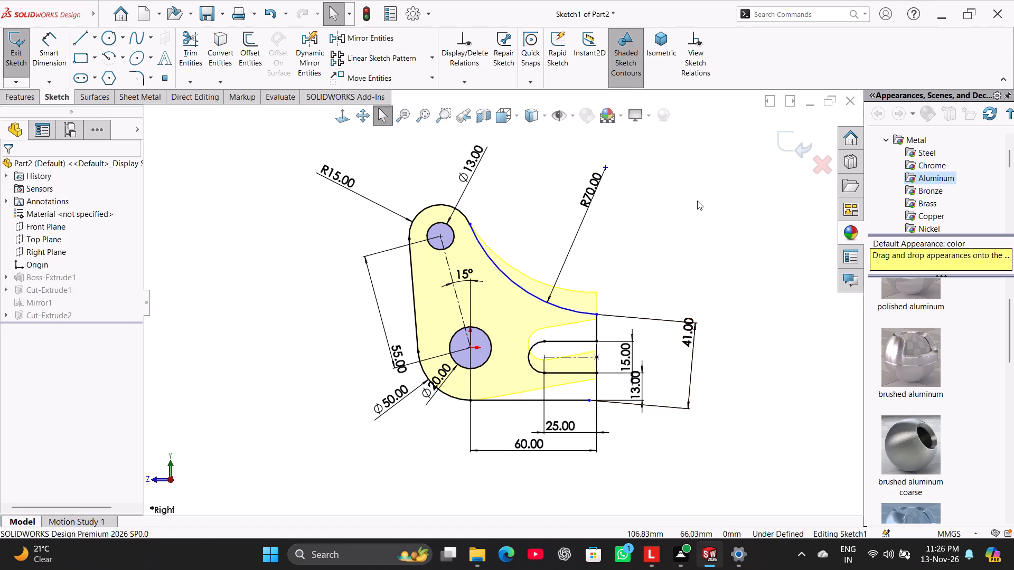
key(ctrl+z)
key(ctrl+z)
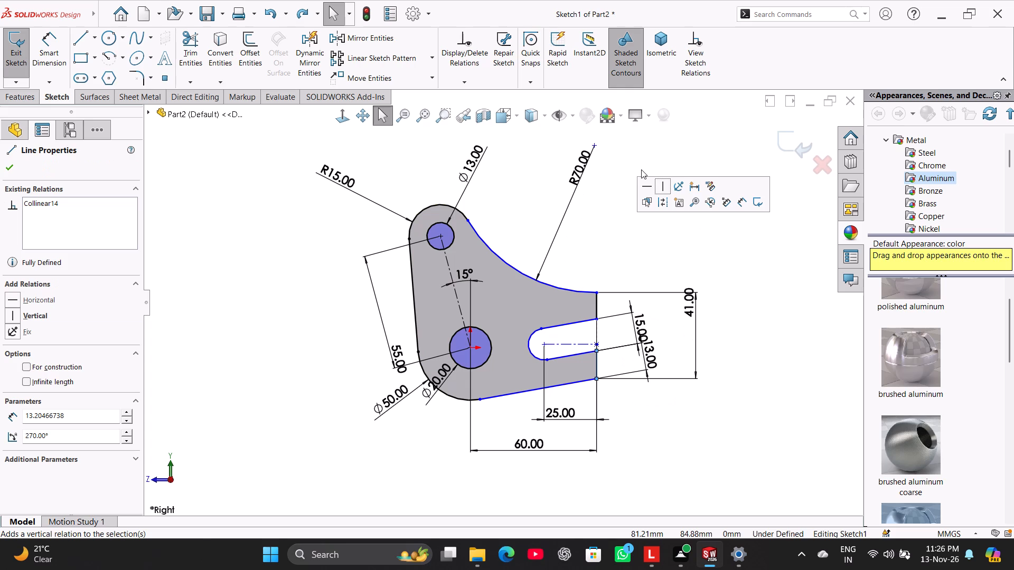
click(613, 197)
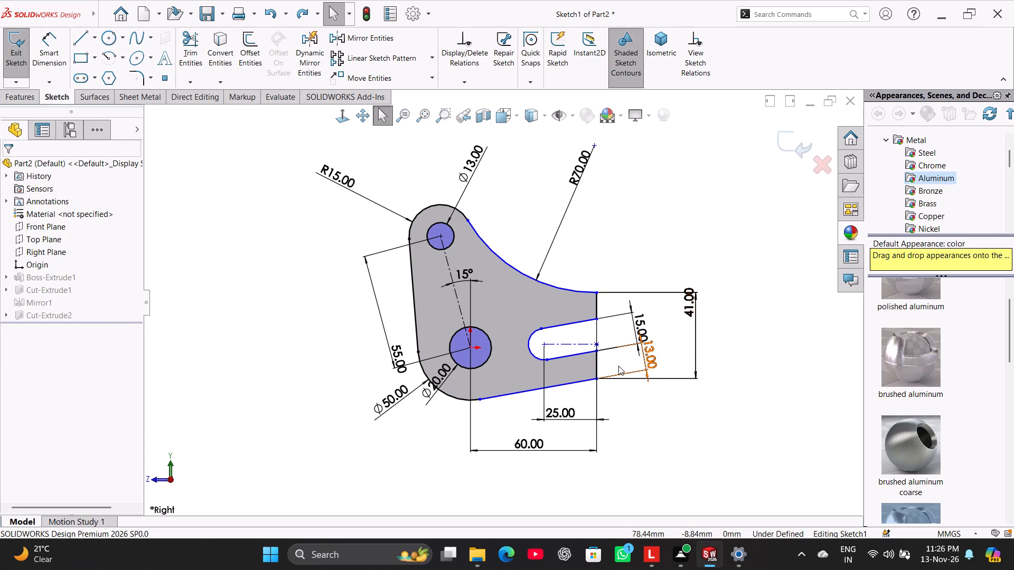
Trim away the tilted slot's edges, centreline and end arc, and delete the leftover centreline point on the fork's end.
click(180, 47)
drag(576, 358, 543, 332)
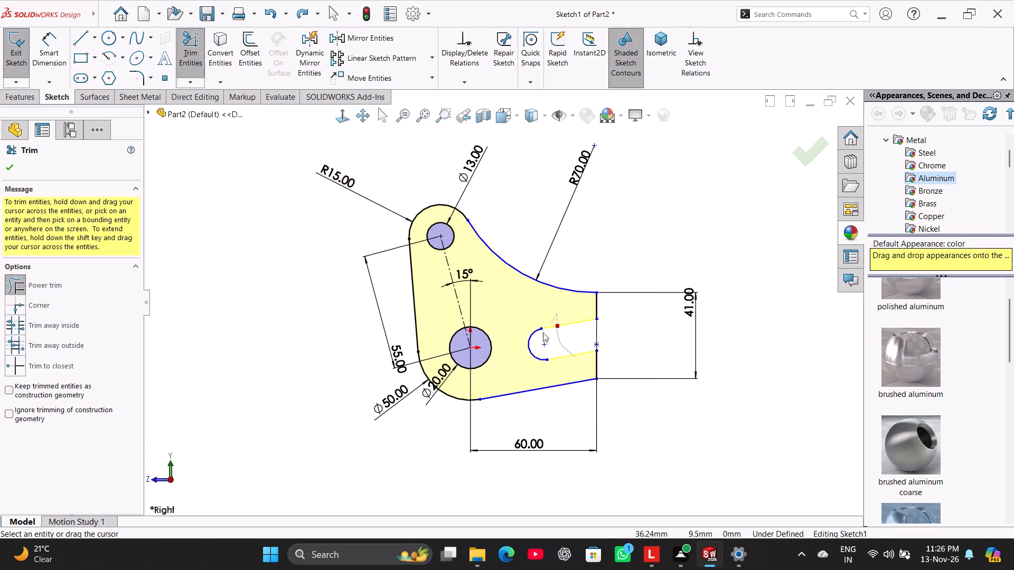
drag(543, 332, 600, 343)
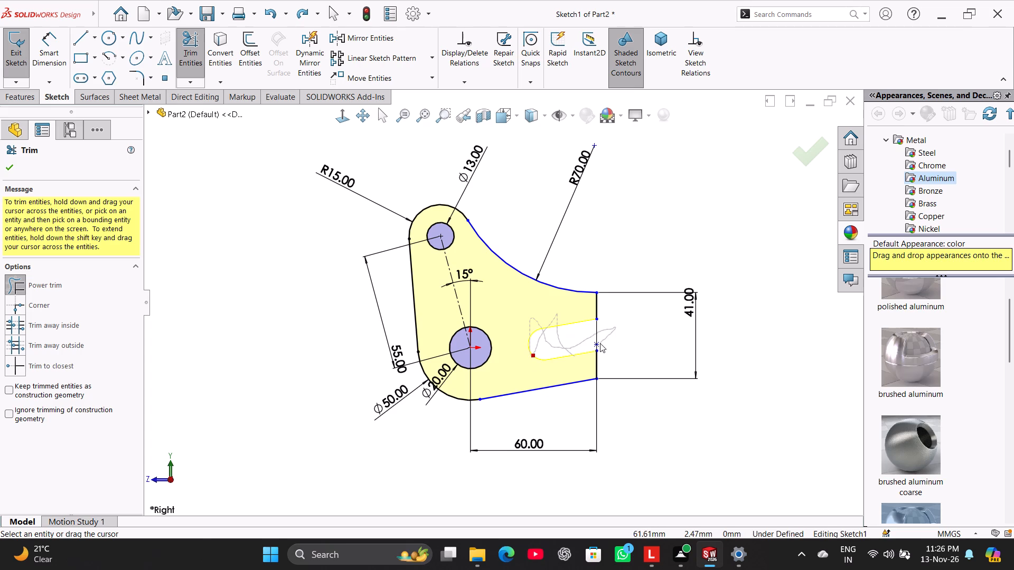
drag(600, 343, 592, 343)
drag(609, 341, 551, 333)
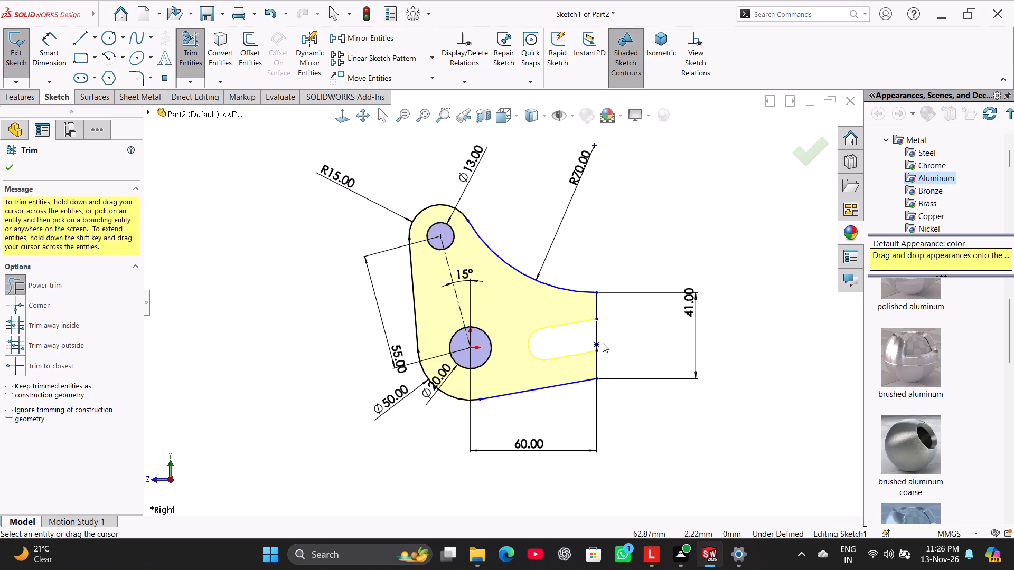
click(9, 167)
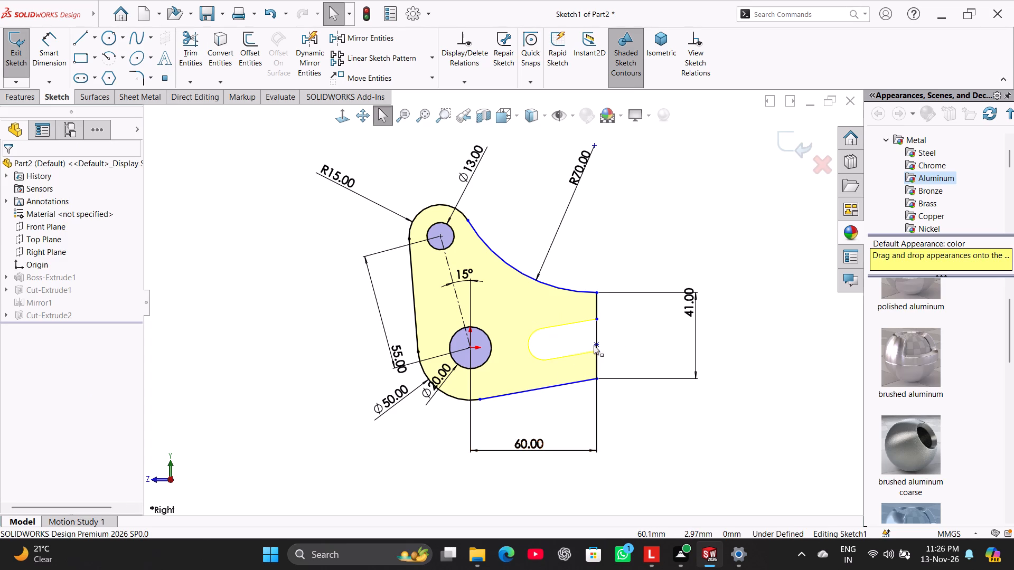
right_click(597, 343)
click(624, 488)
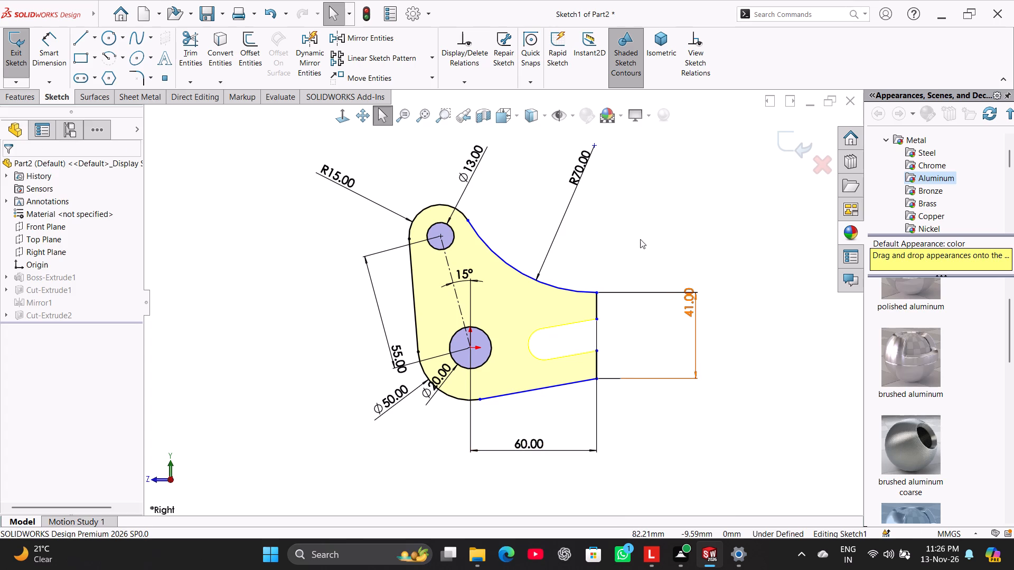
click(637, 213)
Add a 10.1° angle dimension between the bracket's sloping bottom edge and the horizontal.
click(54, 55)
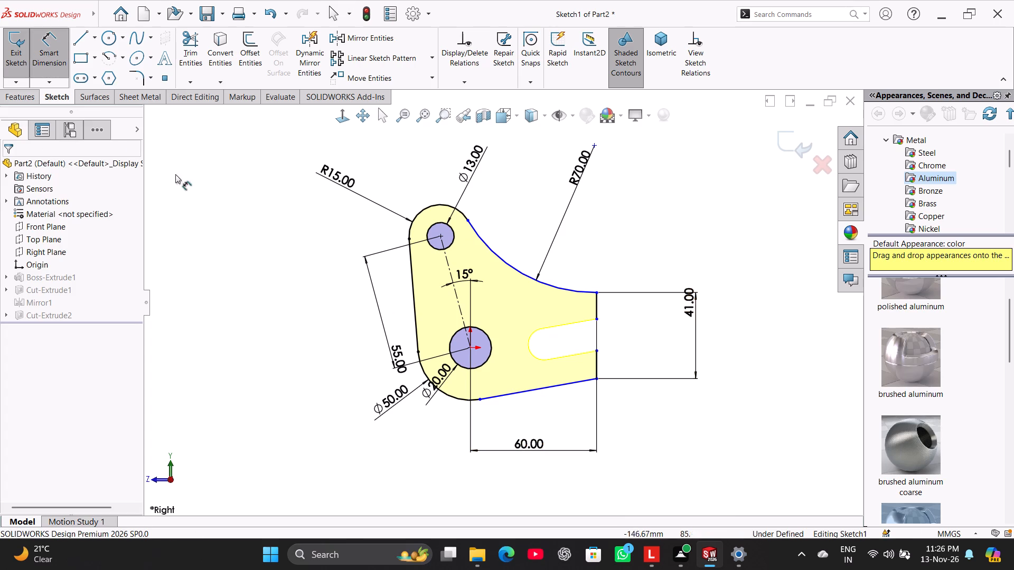
click(520, 392)
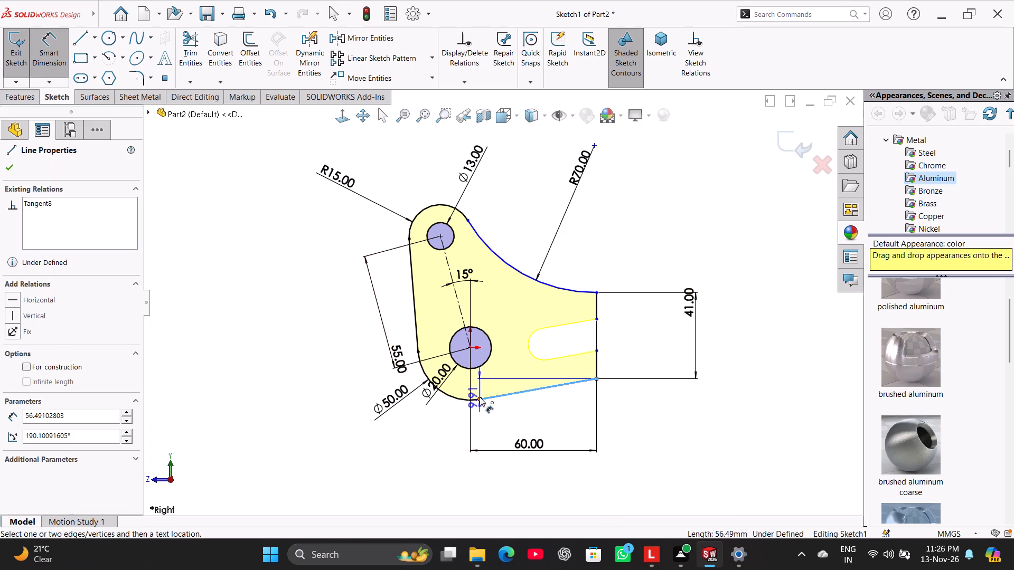
click(480, 397)
click(508, 399)
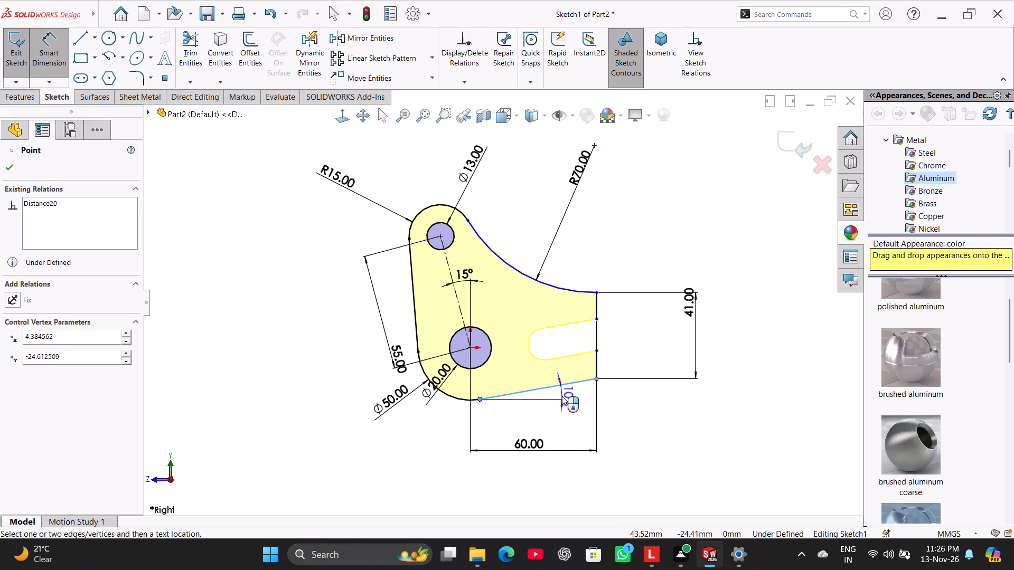
click(572, 392)
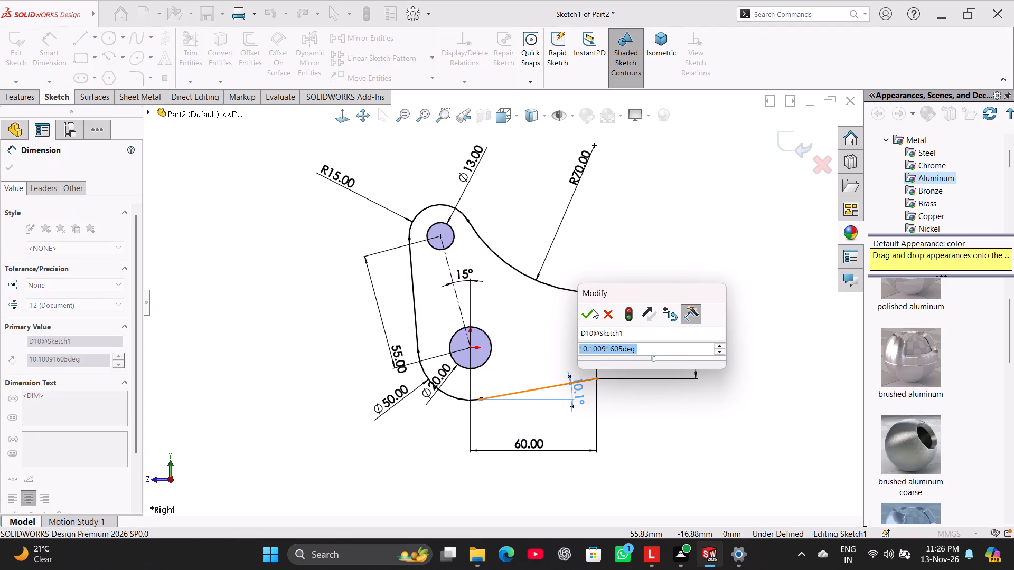
click(588, 318)
click(613, 207)
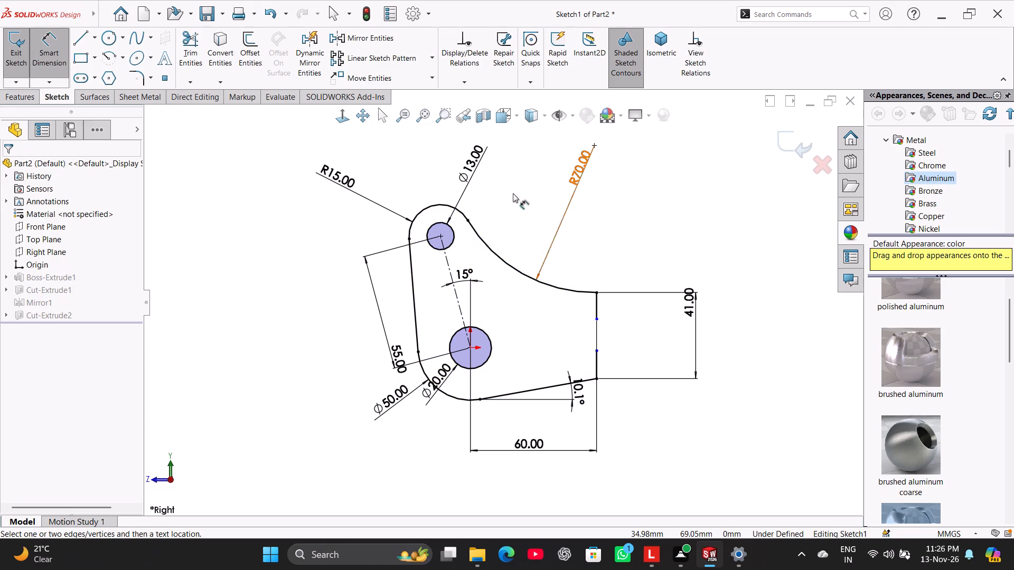
Sketch a round-ended slot about 31 by 14 mm in from the fork's end edge, and make its lower edge horizontal.
click(88, 40)
click(596, 321)
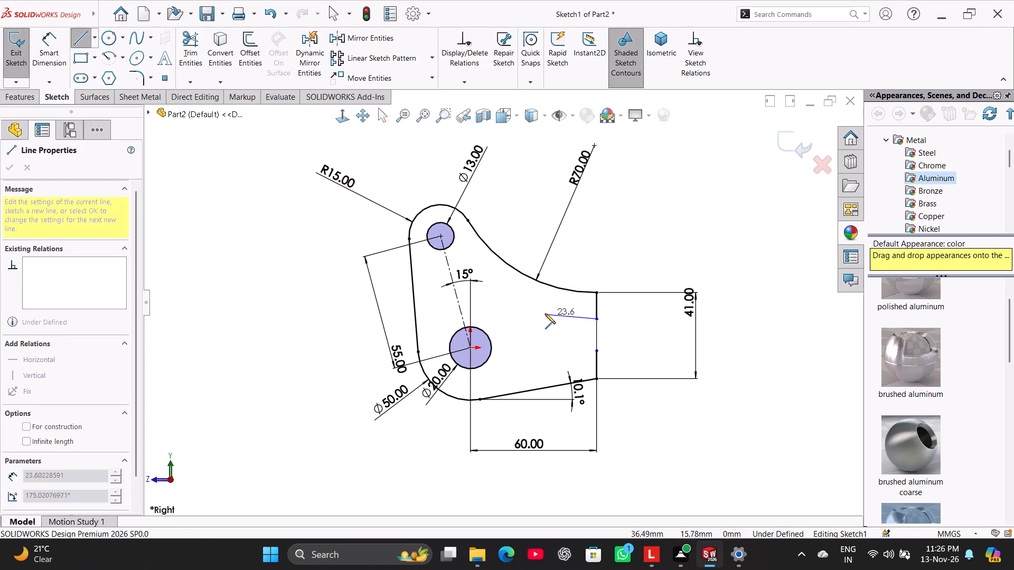
click(531, 318)
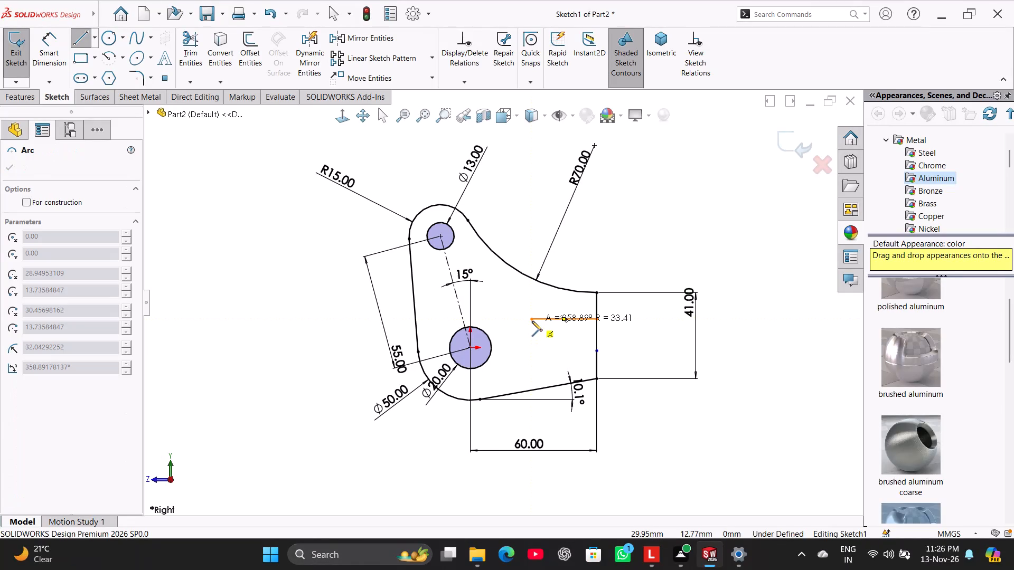
click(530, 350)
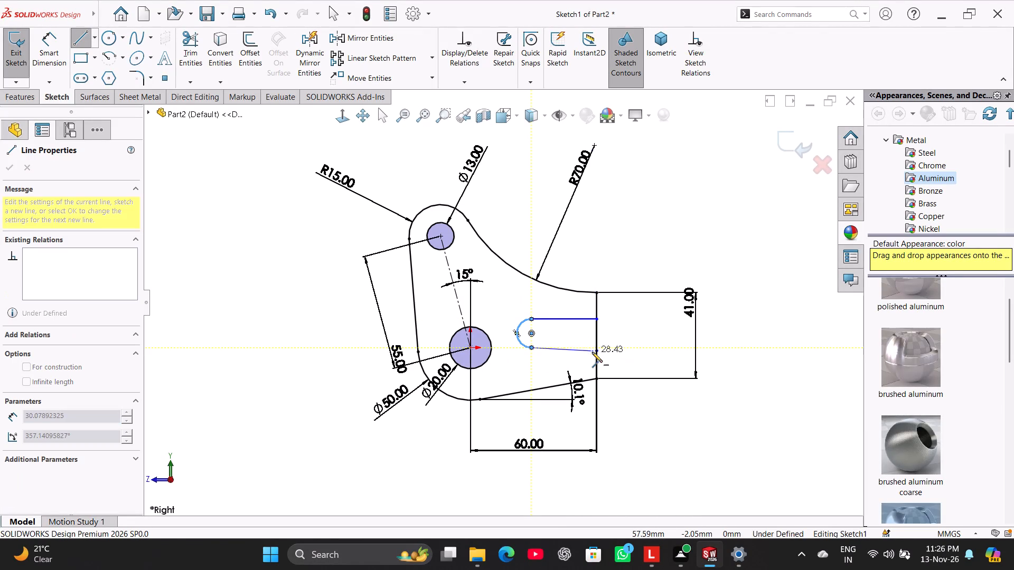
click(597, 352)
right_click(617, 228)
click(633, 236)
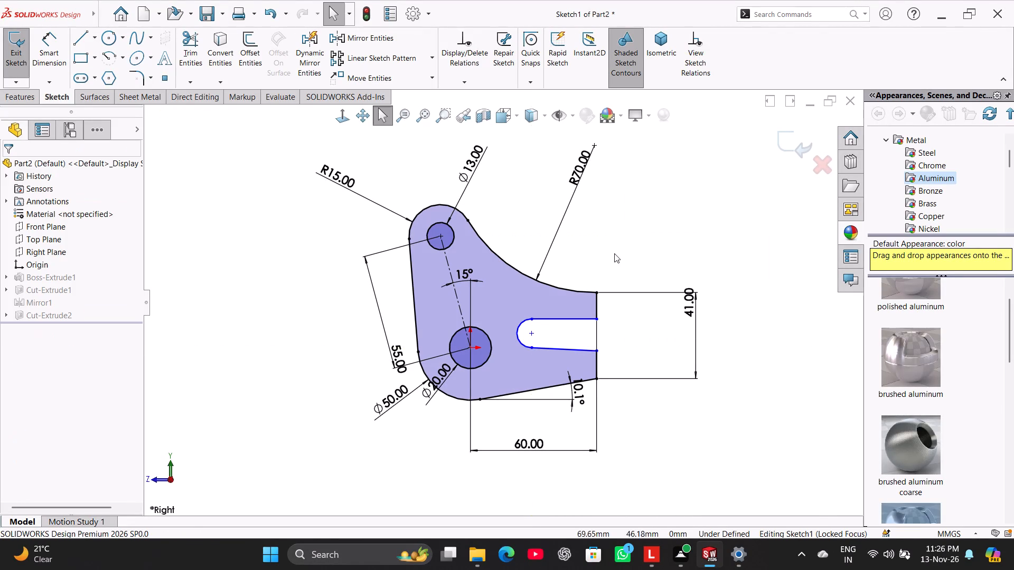
click(571, 347)
click(608, 299)
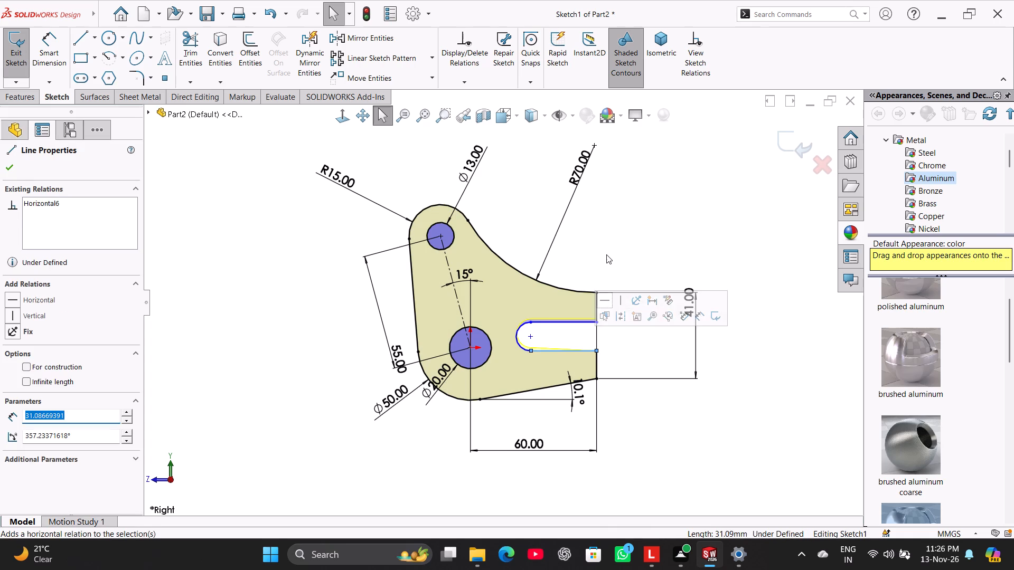
click(606, 251)
Dimension the slot's arc centre to the fork's end edge at 25 mm.
click(54, 54)
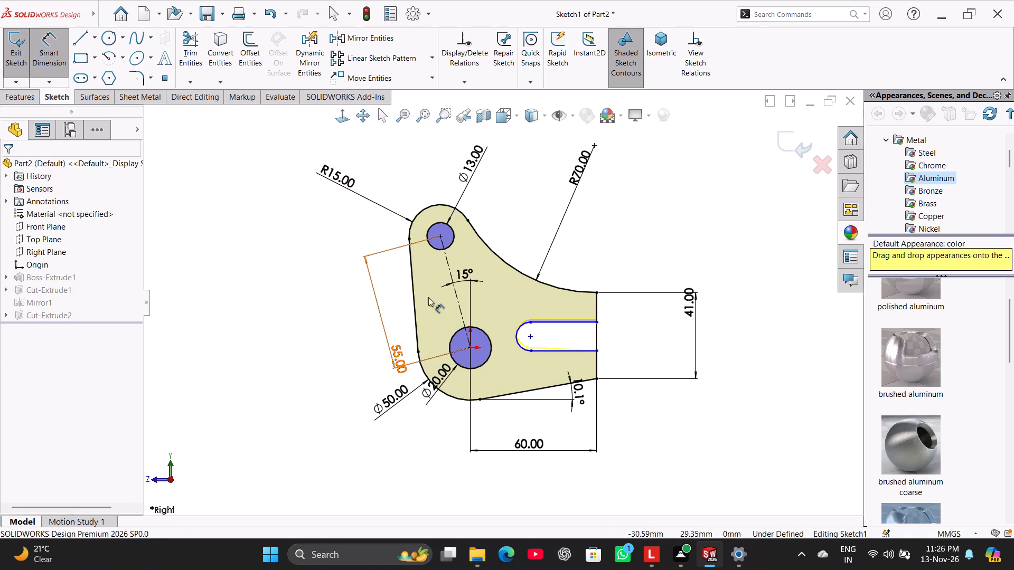
click(530, 336)
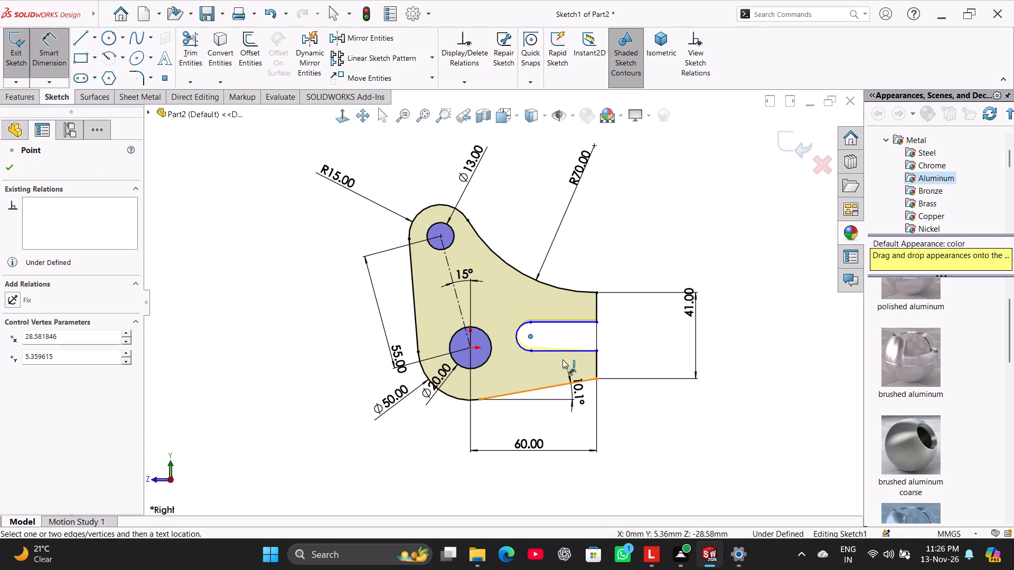
click(595, 366)
click(561, 425)
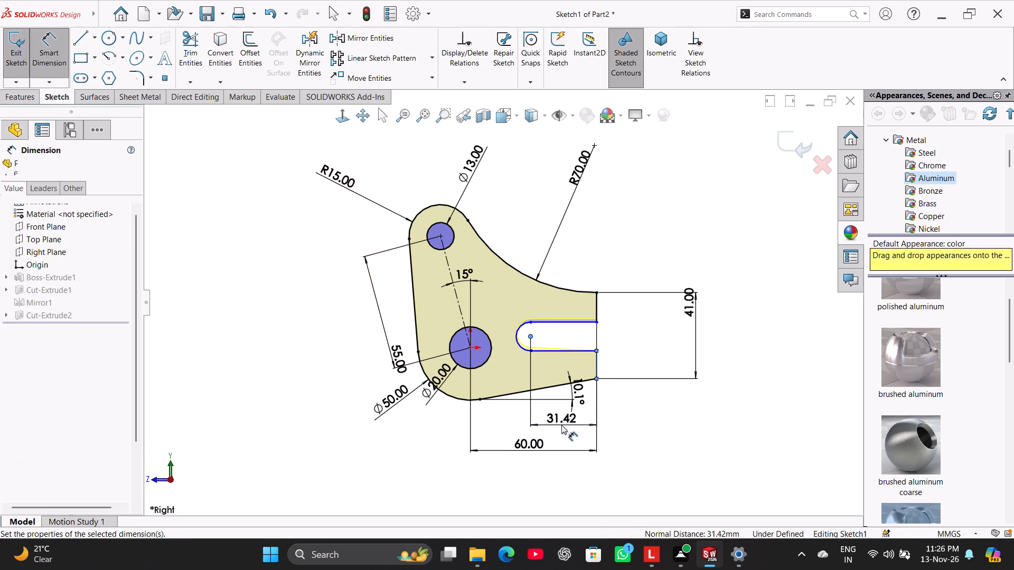
text(25)
key(Return)
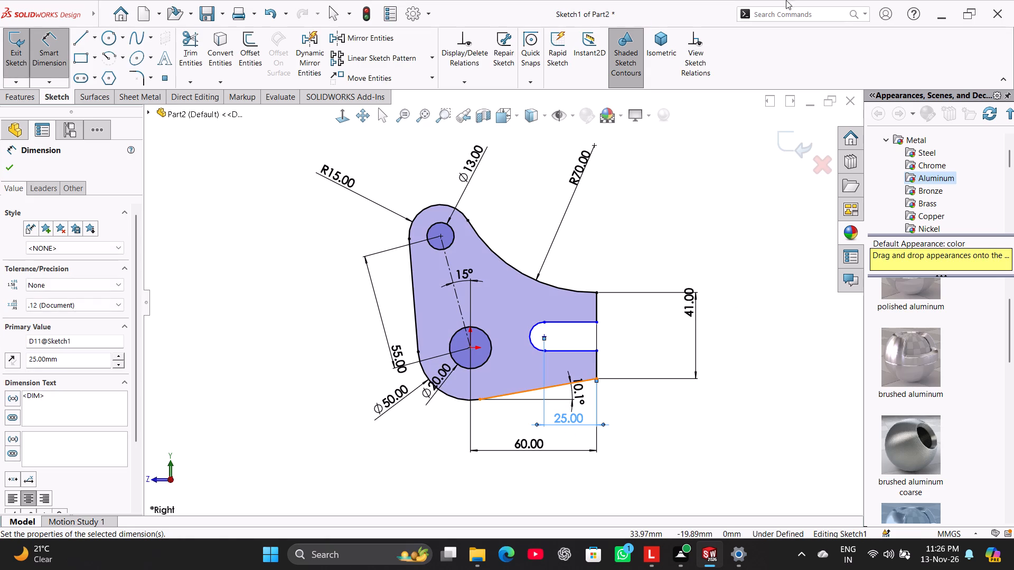
Dimension the slot's width between its two horizontal edges at 15 mm.
click(583, 324)
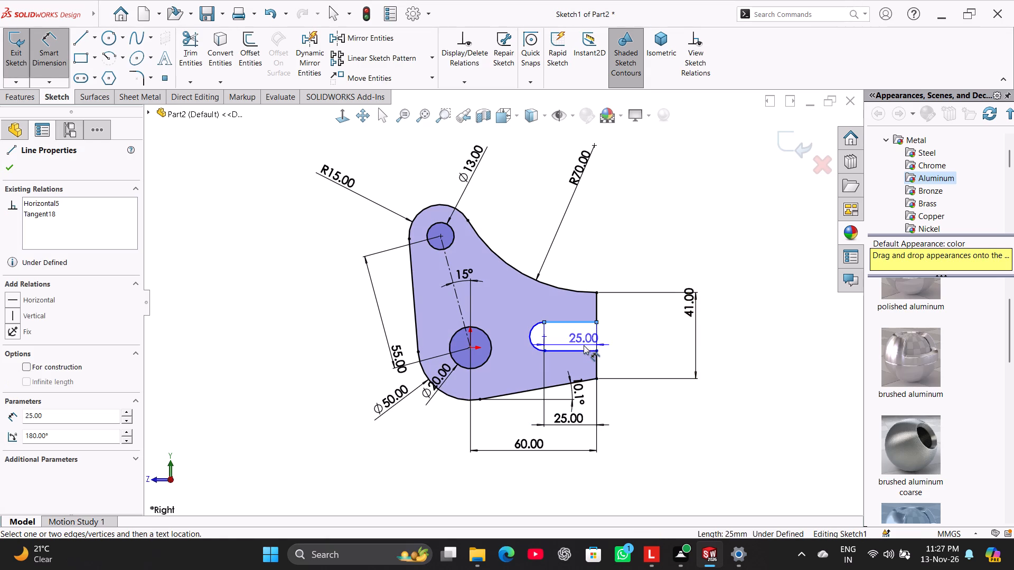
click(584, 351)
click(625, 338)
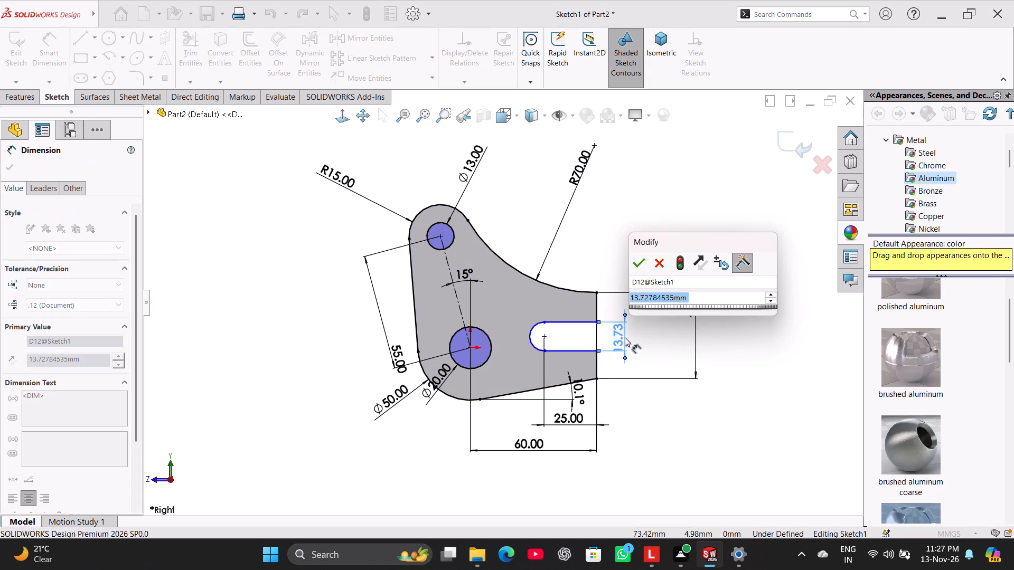
text(15)
key(Return)
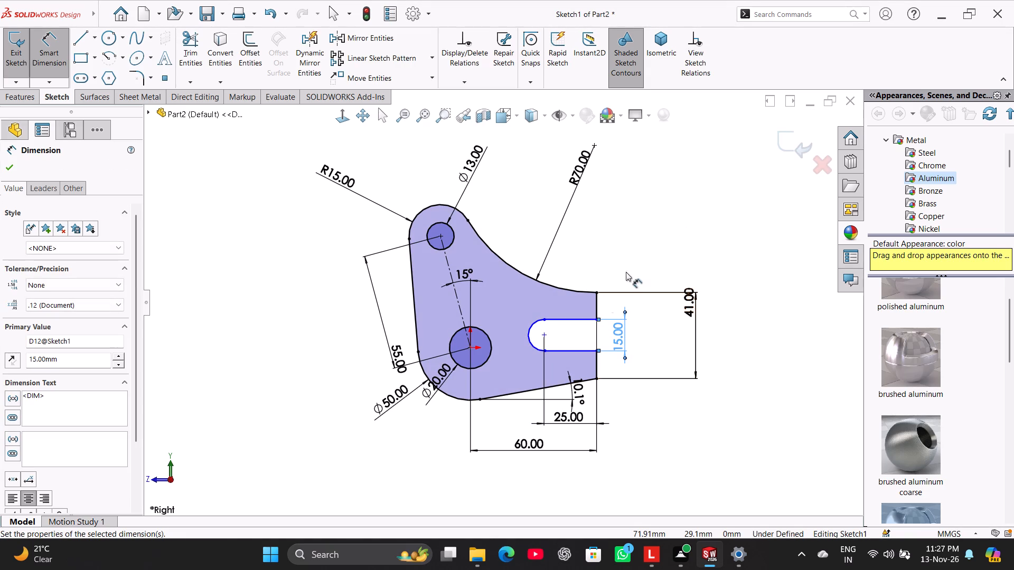
Dimension the fork's lower end edge, below the slot, at 13 mm.
click(598, 366)
click(642, 369)
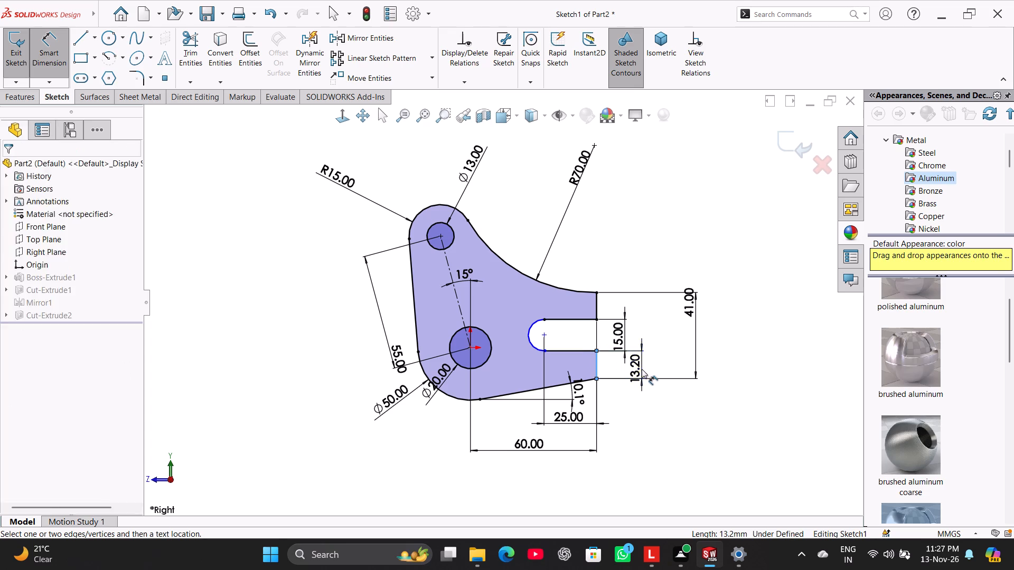
text(13)
key(Return)
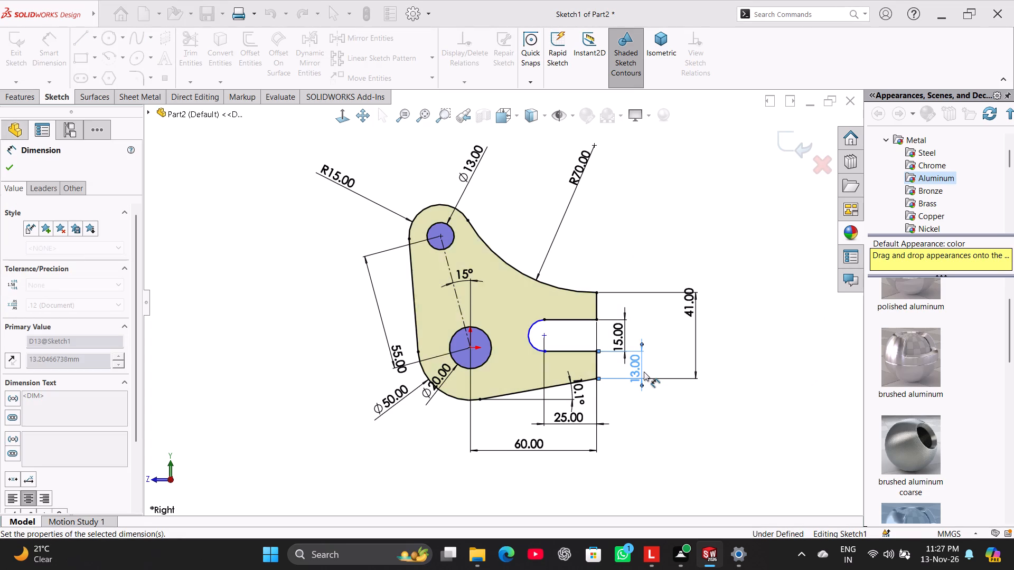
right_click(654, 188)
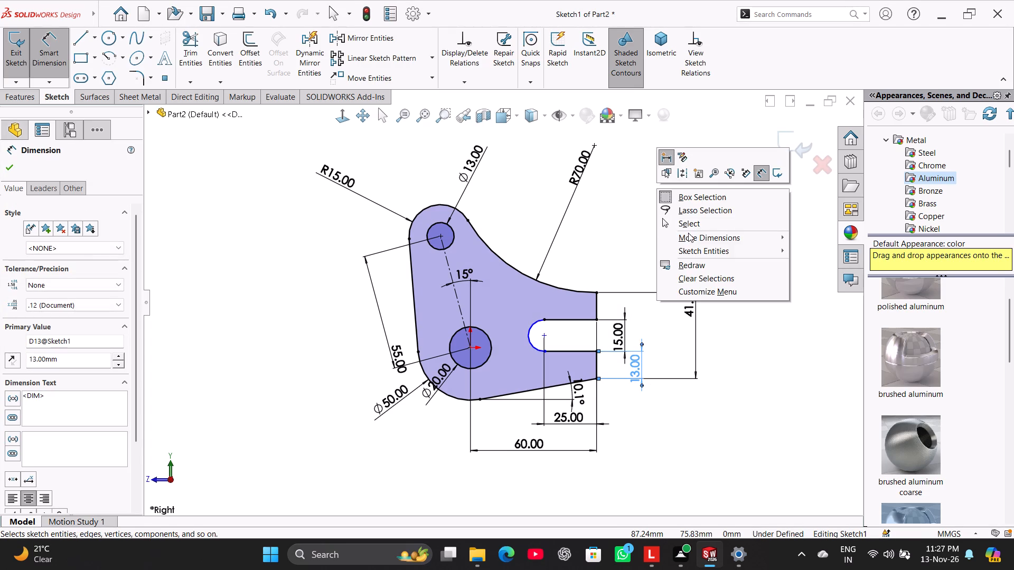
click(686, 221)
click(633, 221)
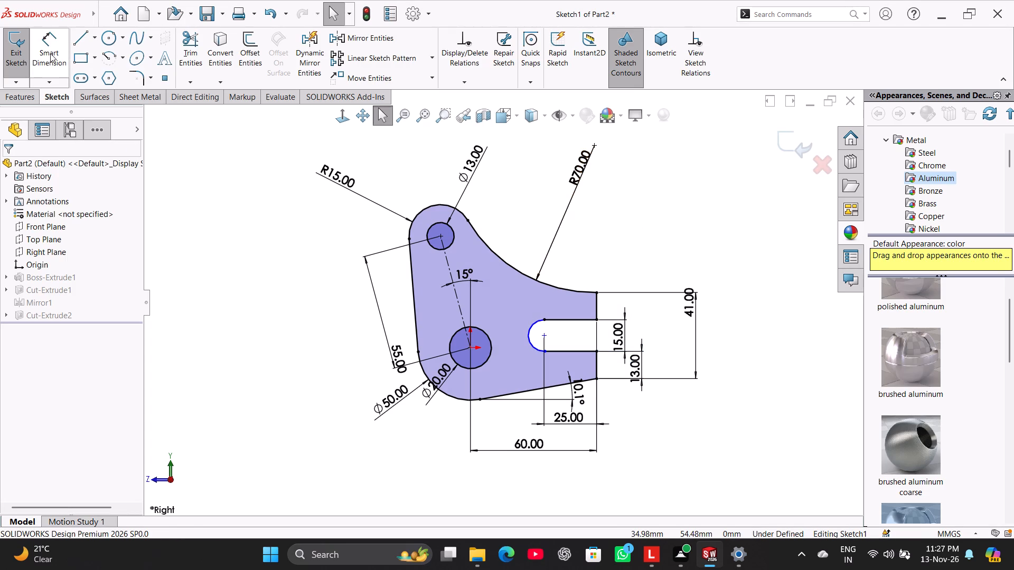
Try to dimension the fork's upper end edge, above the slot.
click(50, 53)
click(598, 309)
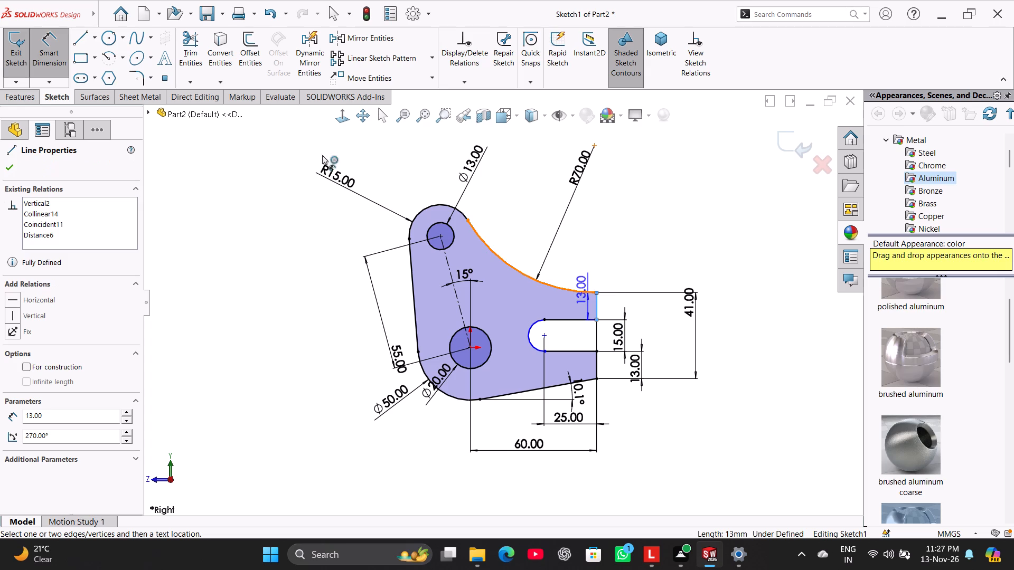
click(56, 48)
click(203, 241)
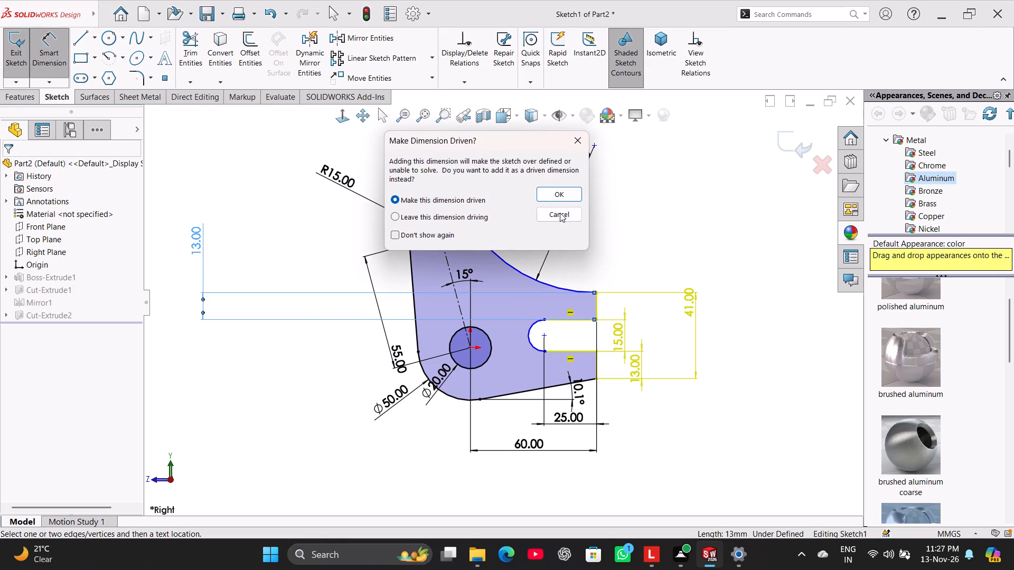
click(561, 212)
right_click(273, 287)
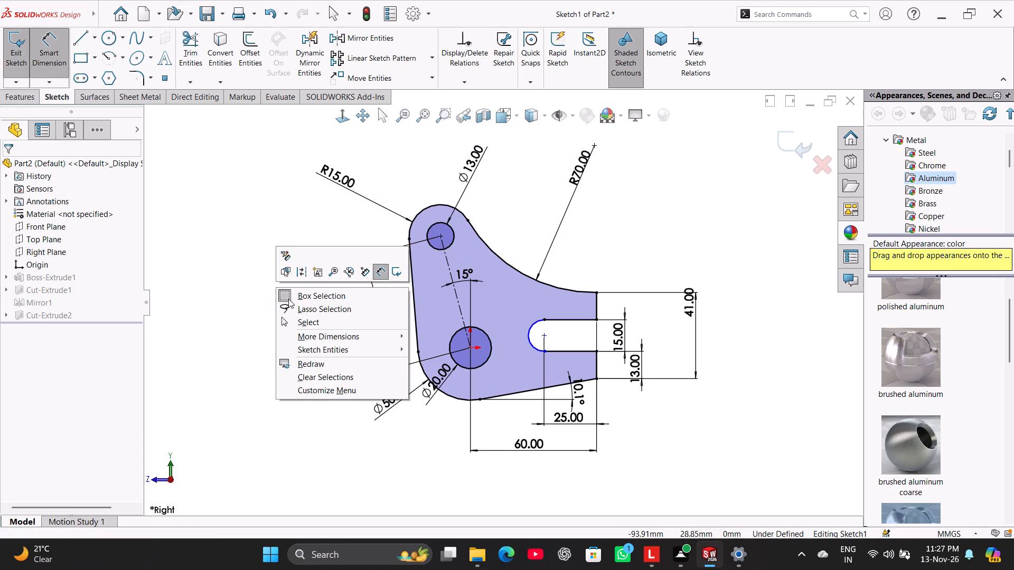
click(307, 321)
Make the slot's end arc tangent to its lower horizontal edge and exit the base sketch.
ctrl+click(564, 320)
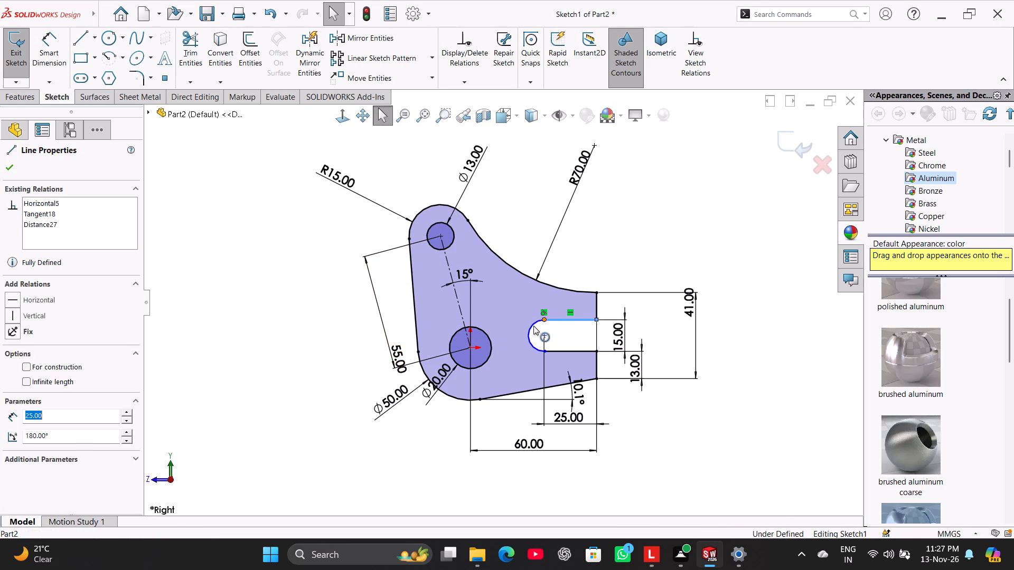
ctrl+click(530, 327)
click(260, 348)
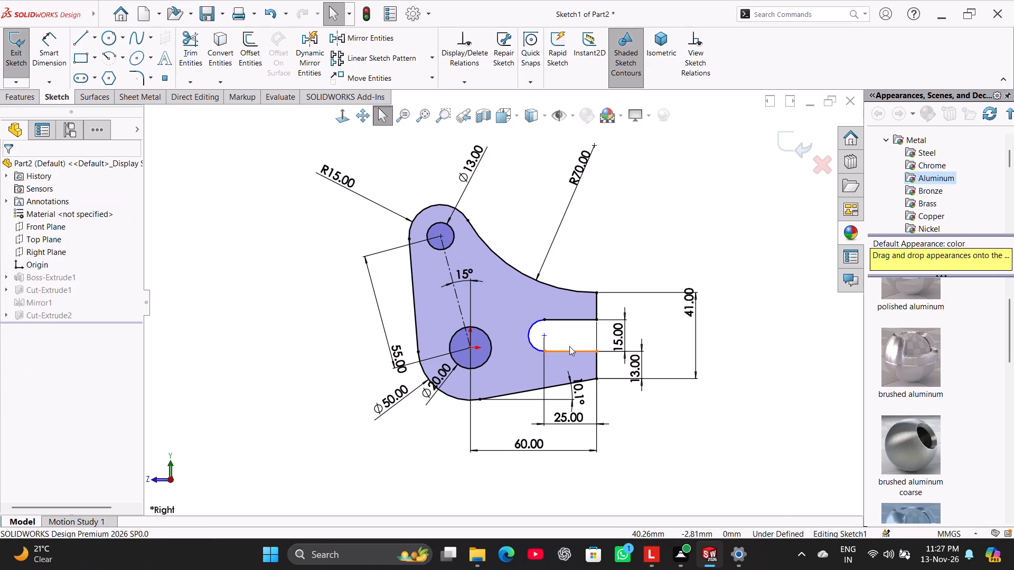
ctrl+click(569, 350)
ctrl+click(538, 351)
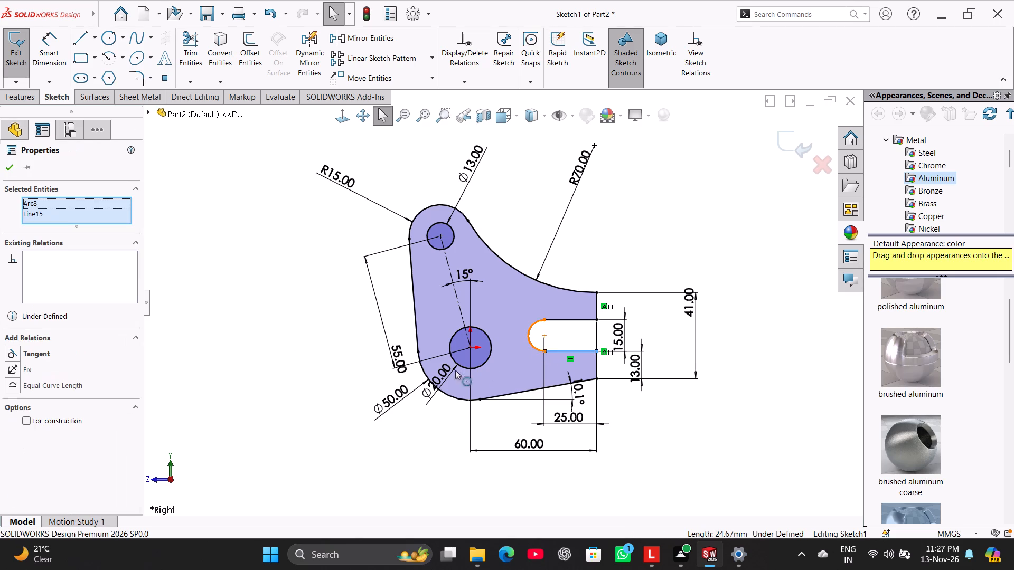
click(36, 353)
click(260, 321)
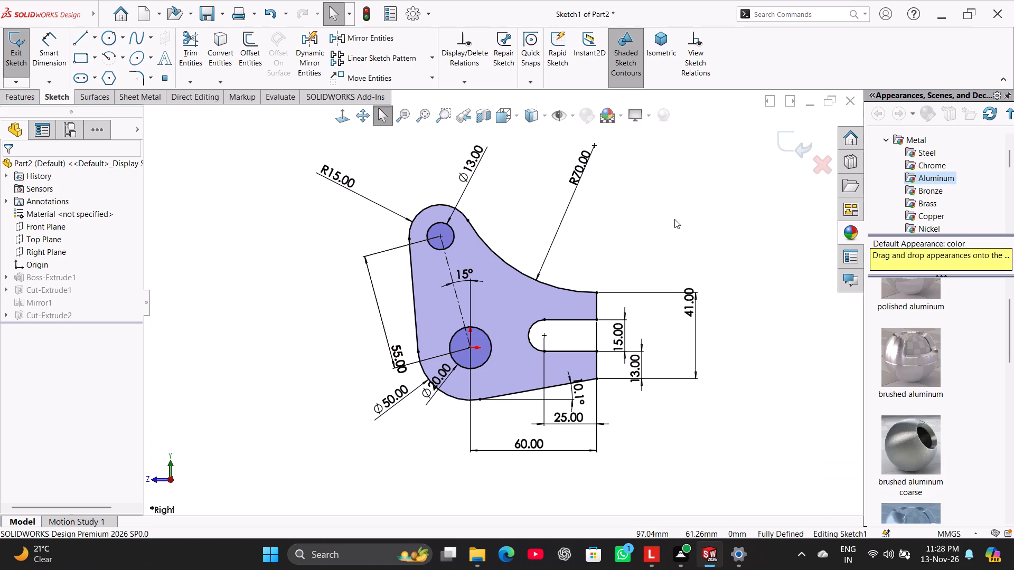
click(17, 60)
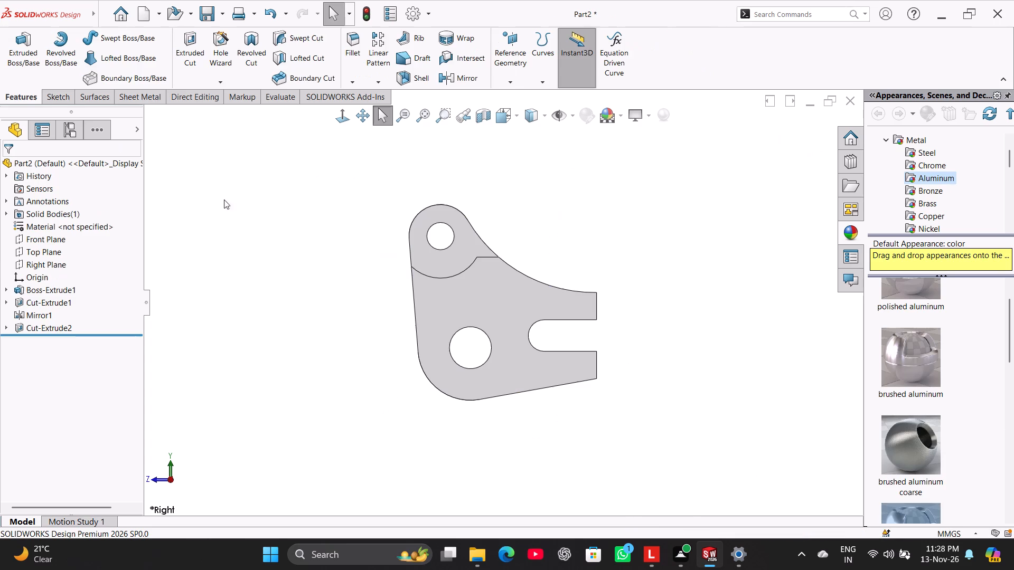
click(302, 259)
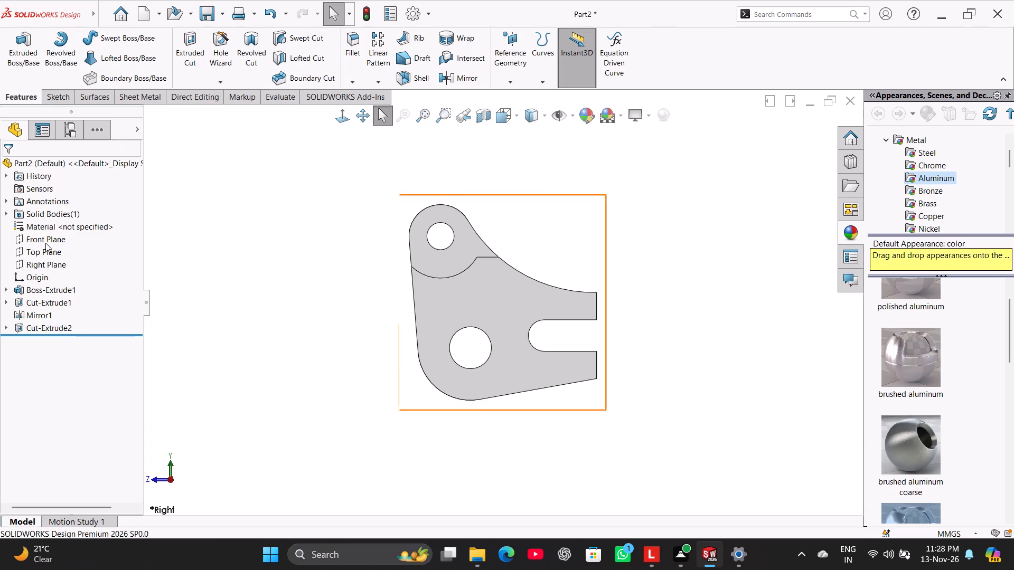
Switch the display to Hidden Lines Visible while in a new sketch on the Front Plane, and exit that sketch empty.
click(51, 243)
click(62, 226)
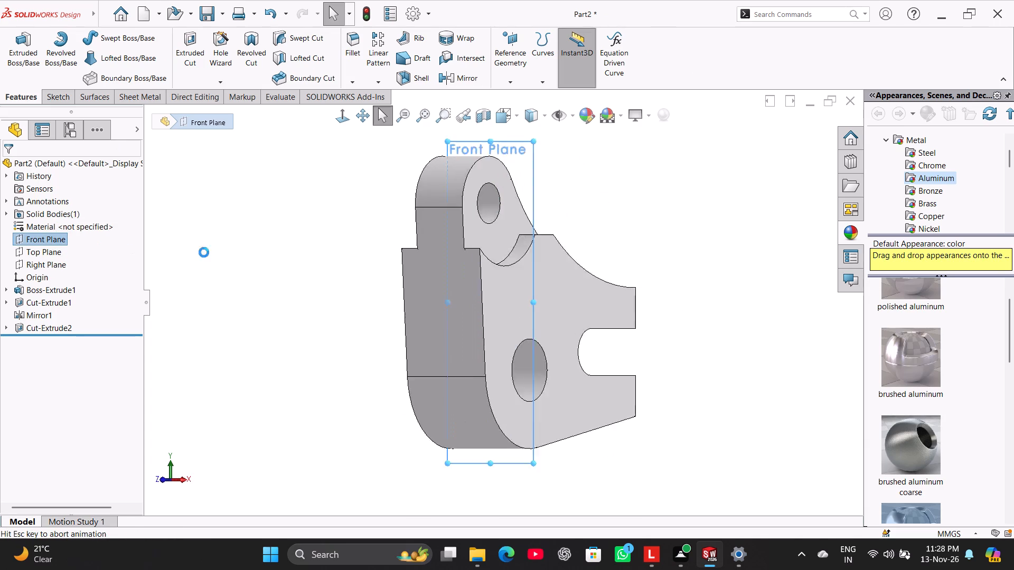
click(543, 114)
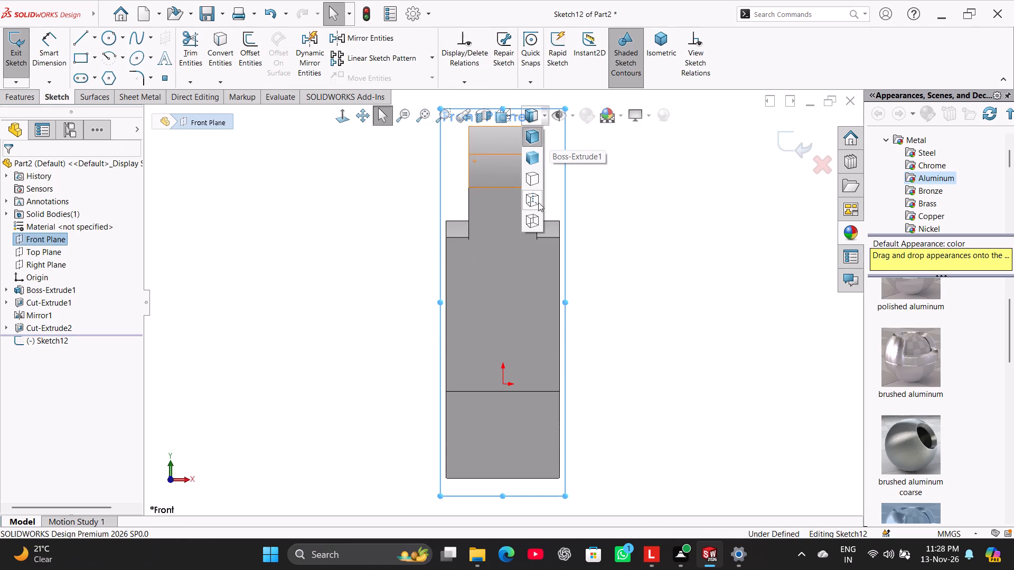
click(533, 202)
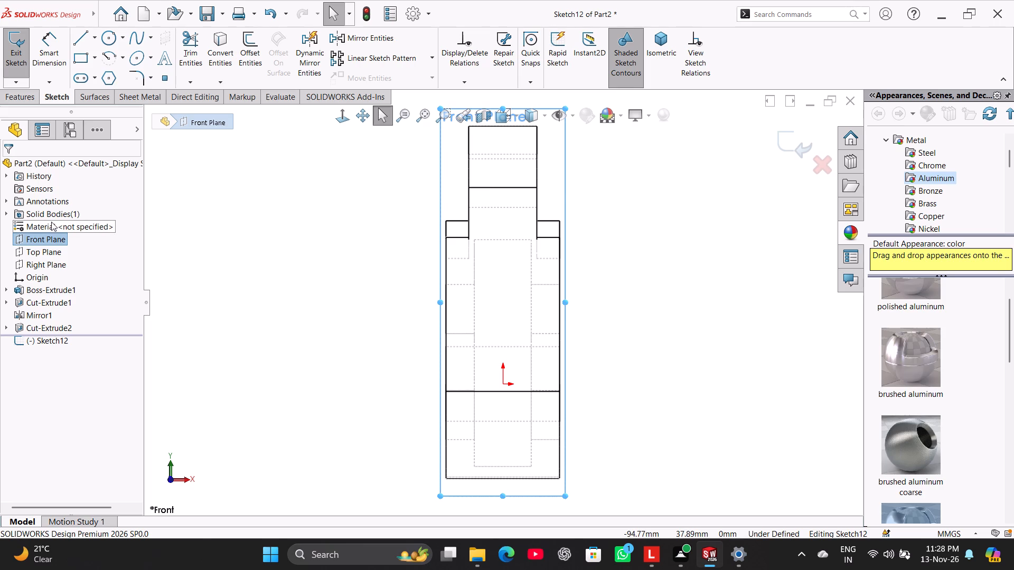
right_click(55, 289)
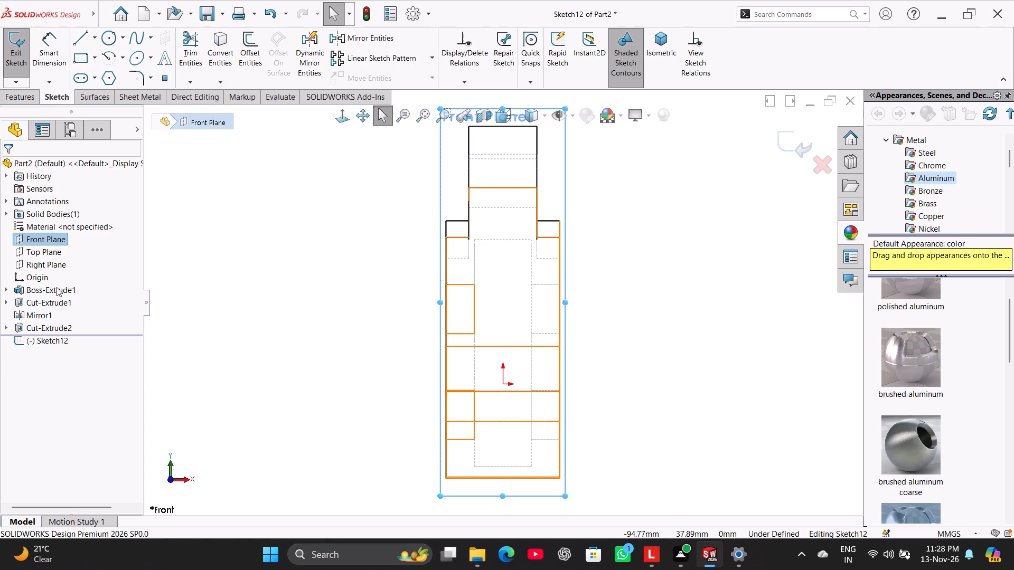
click(18, 53)
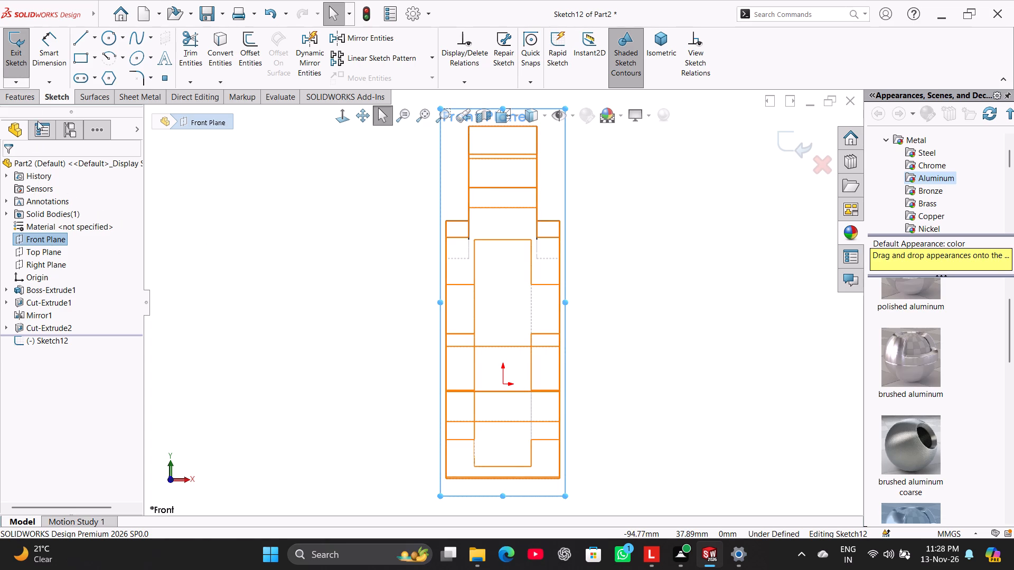
Edit the sketch of Boss-Extrude1, set the sloped bottom edge's angle to 9°, and exit the sketch.
right_click(62, 289)
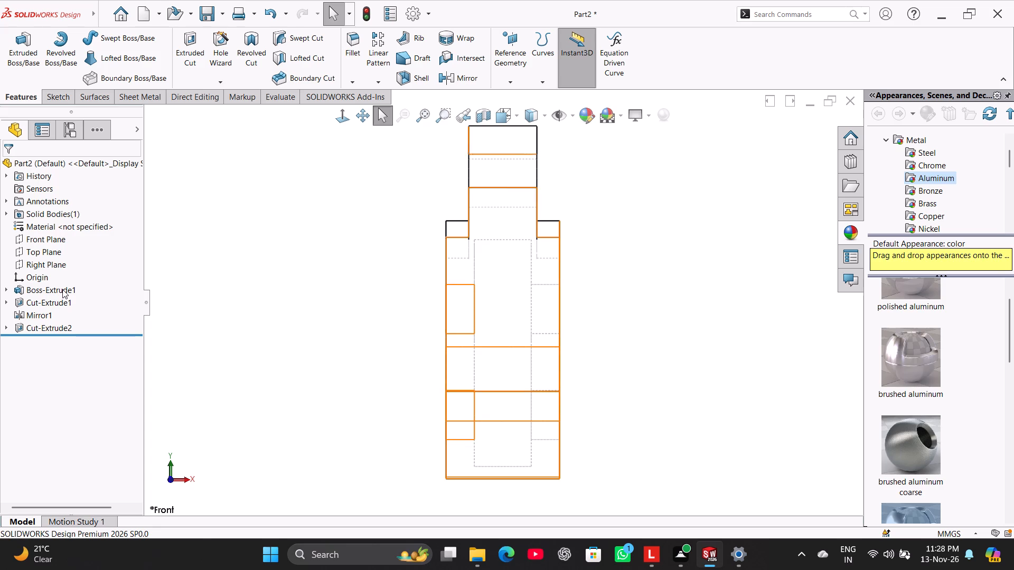
right_click(62, 289)
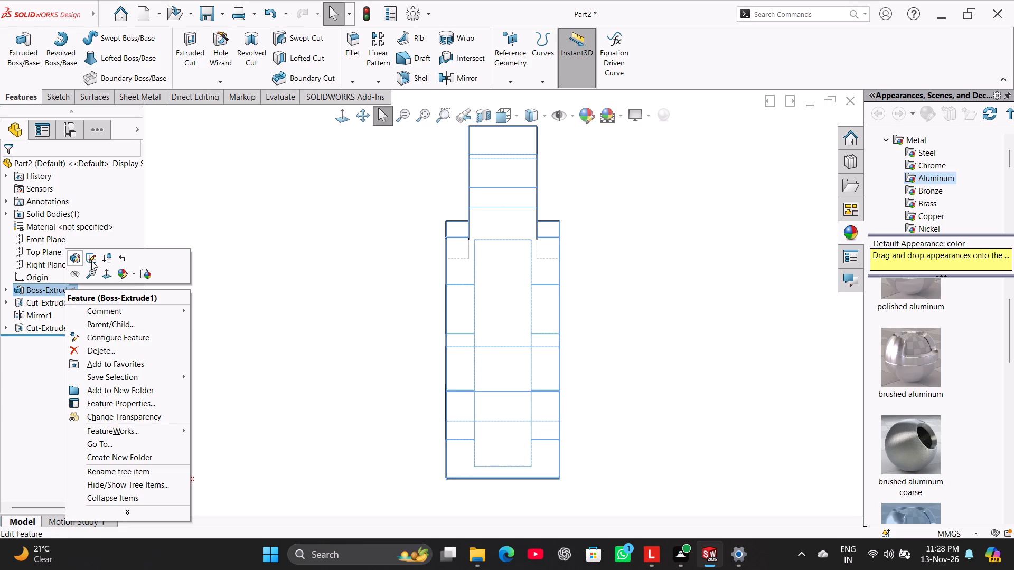
click(91, 261)
scroll(226, 350, up, 2)
double_click(590, 411)
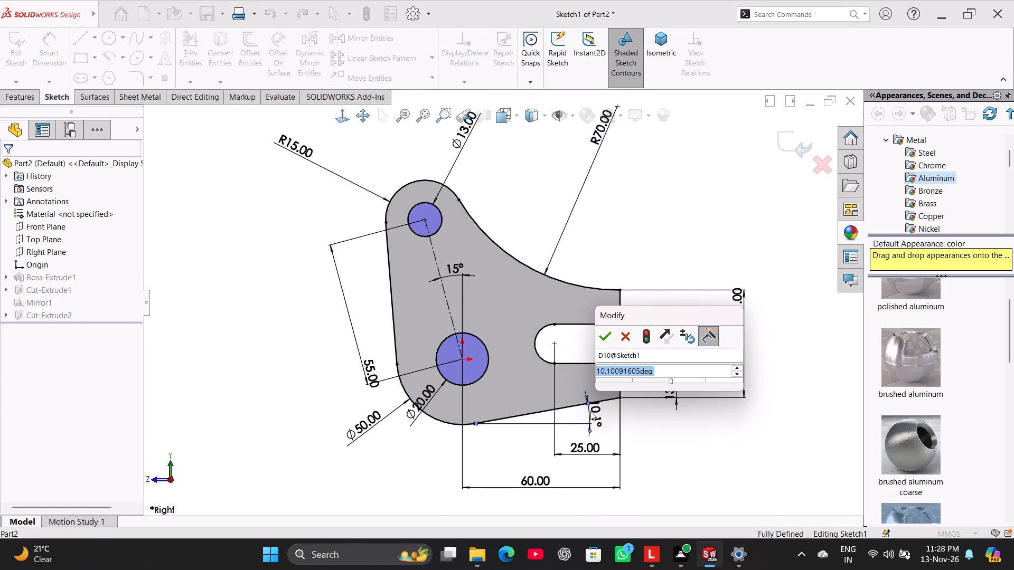
key(9)
key(Return)
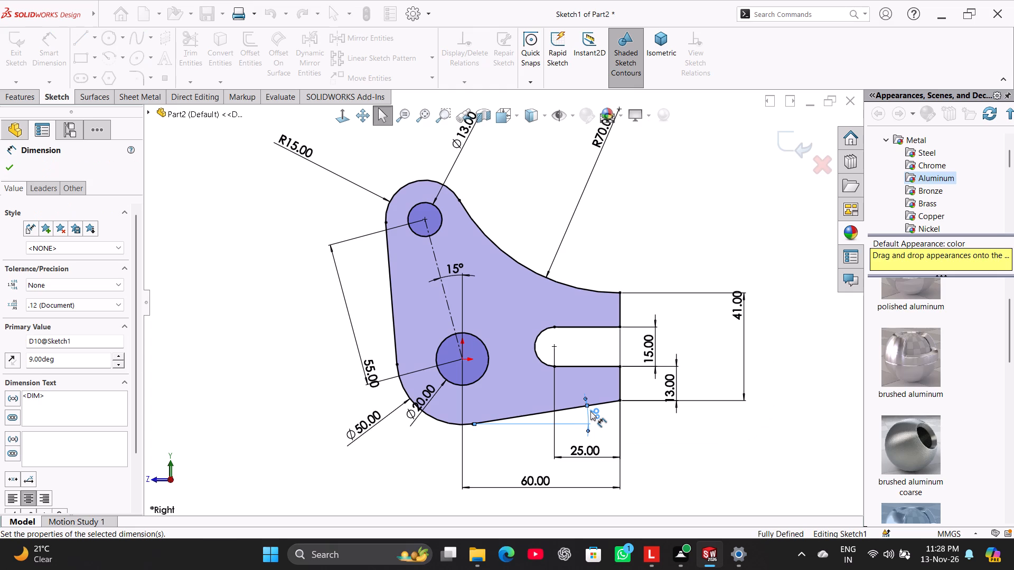
click(5, 165)
click(0, 50)
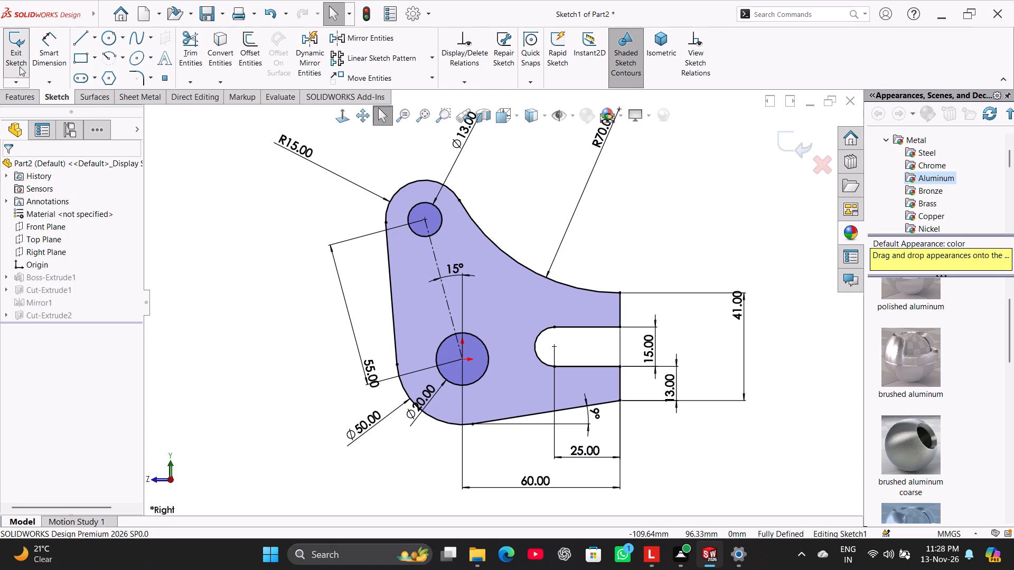
click(18, 64)
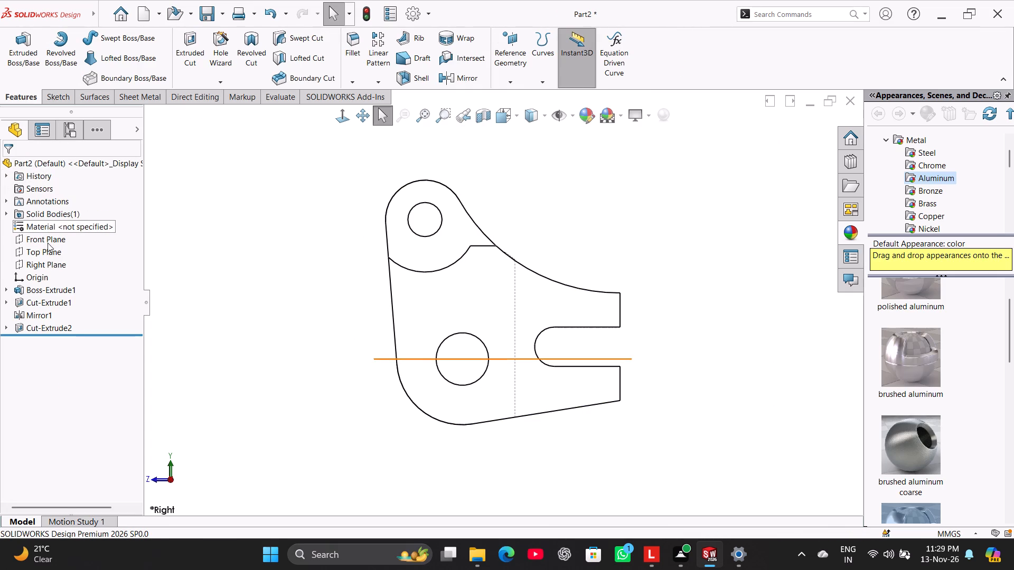
Open a sketch on the Front Plane to examine the bracket's hidden edges from the front, and exit it empty.
right_click(44, 237)
click(57, 221)
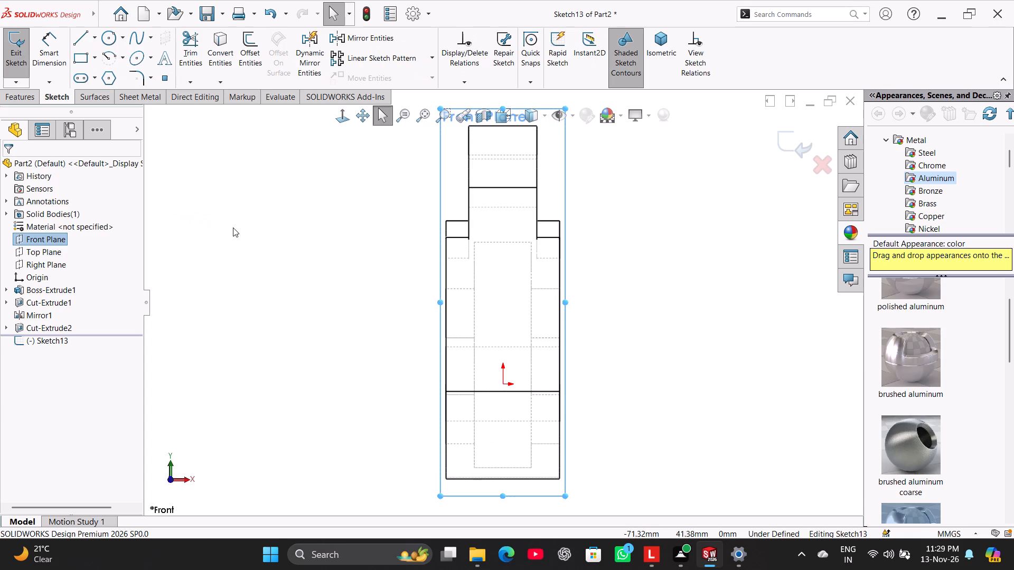
click(19, 51)
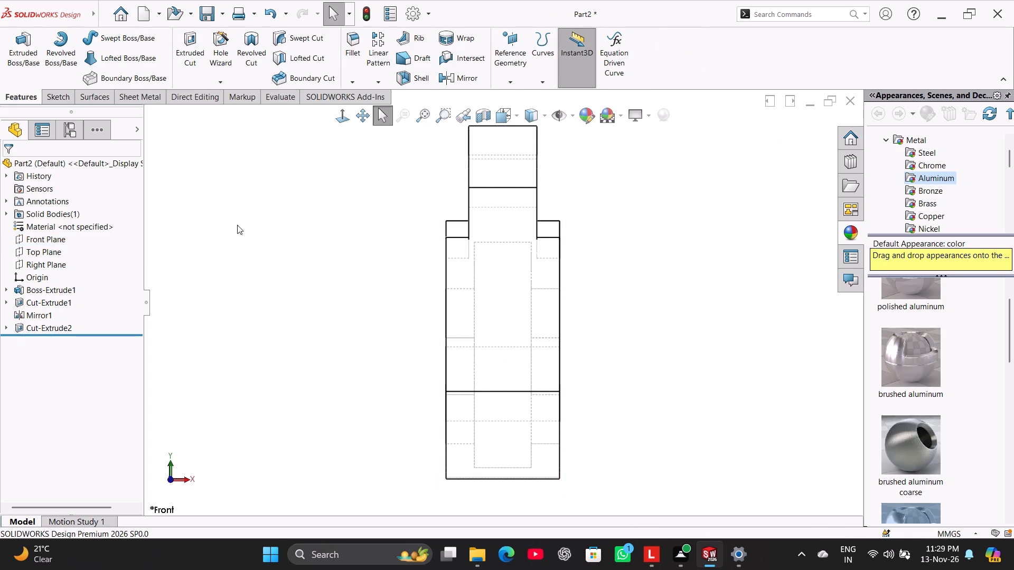
right_drag(208, 291, 347, 213)
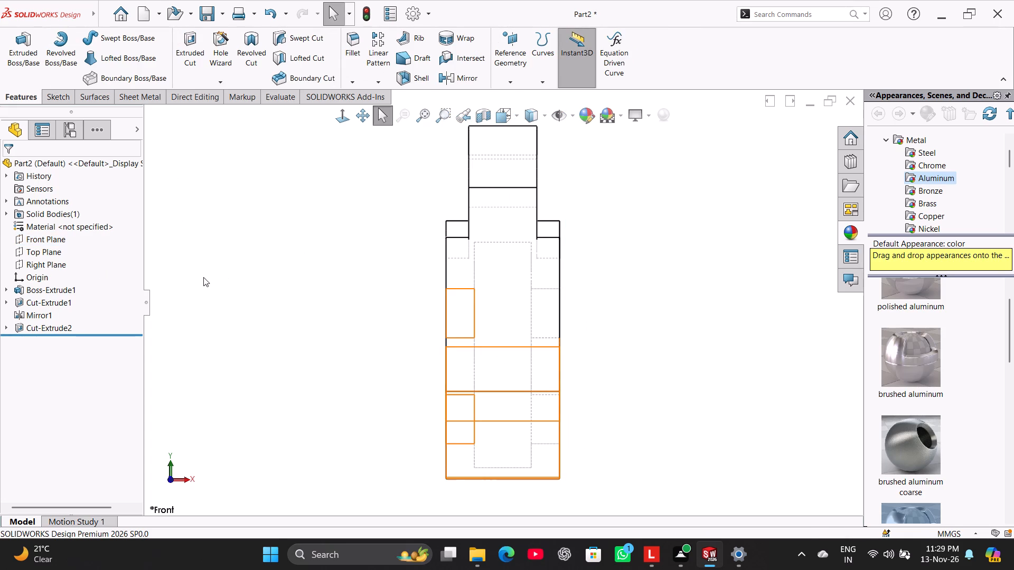
Open the sketch of Cut-Extrude1 to examine the recess profile and its dimensions, and exit it.
click(47, 300)
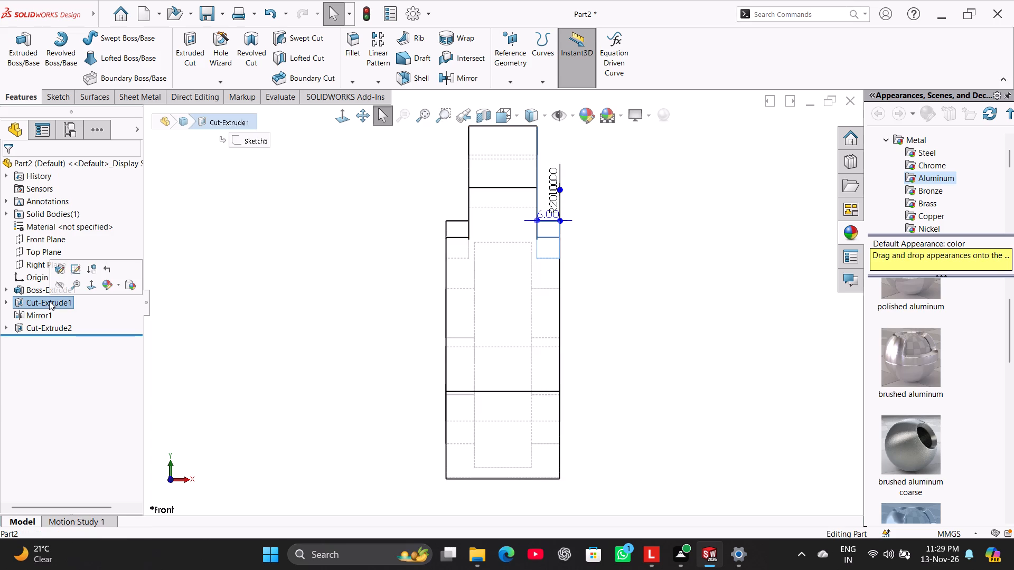
click(76, 268)
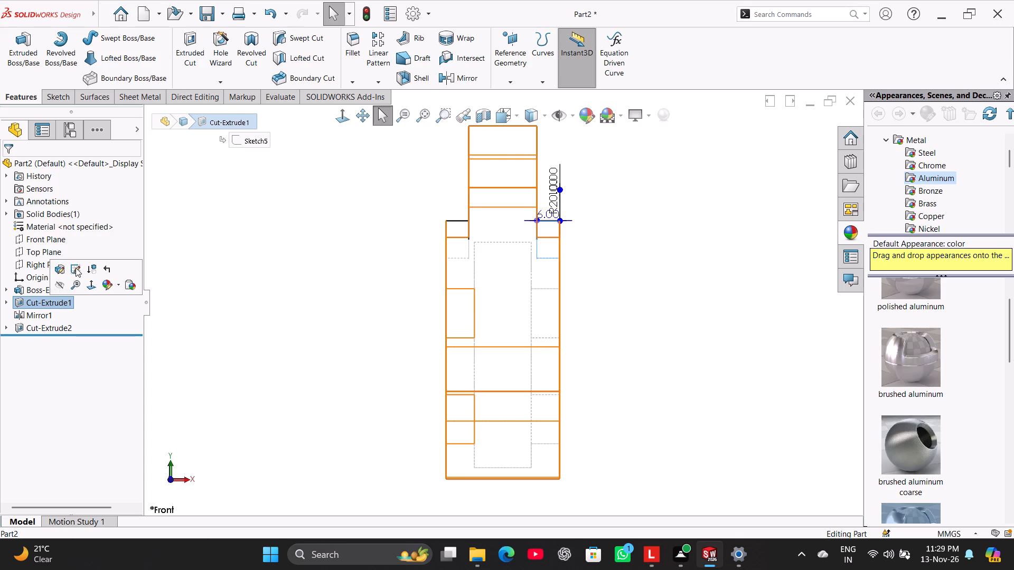
click(76, 268)
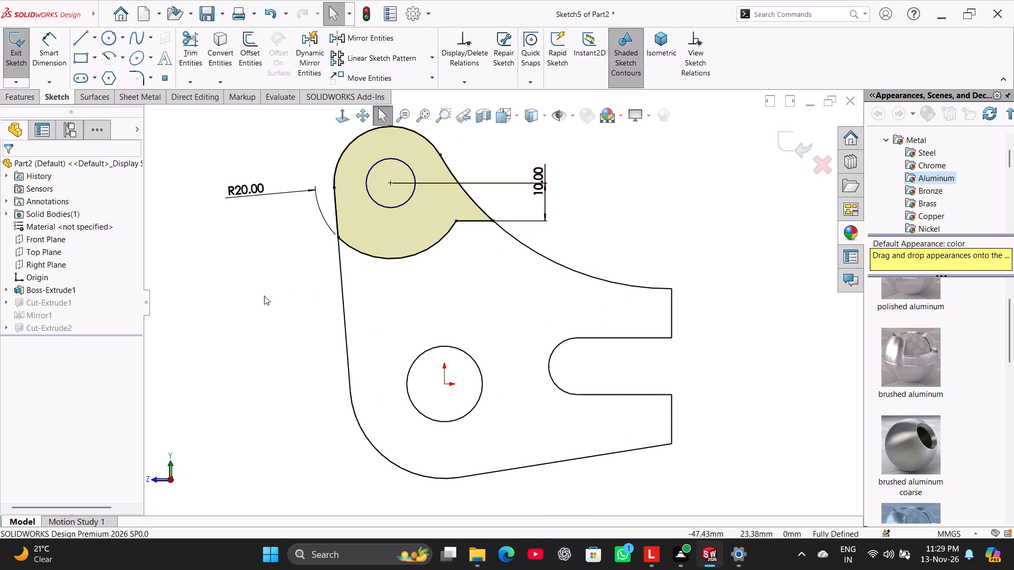
click(13, 63)
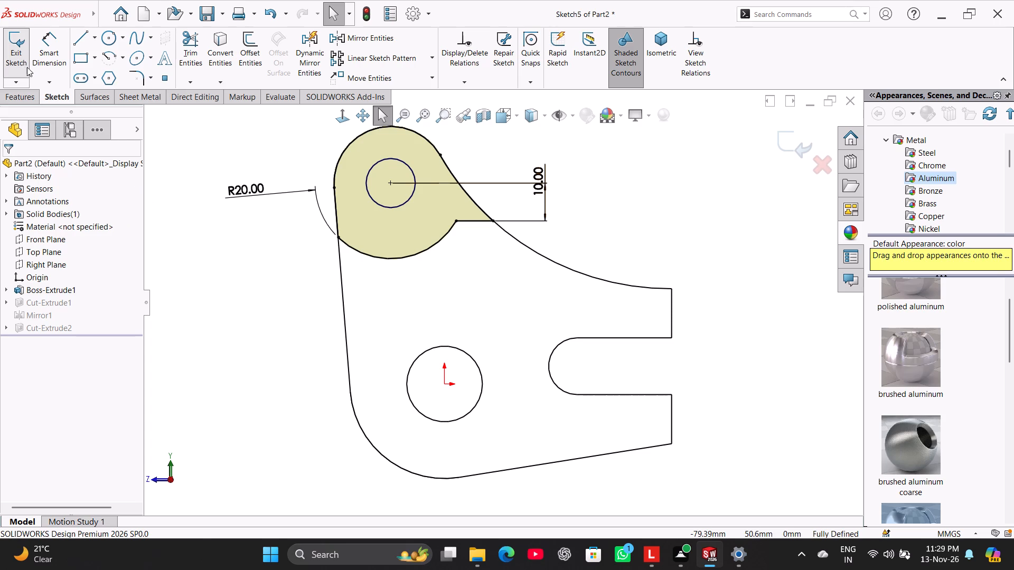
click(13, 55)
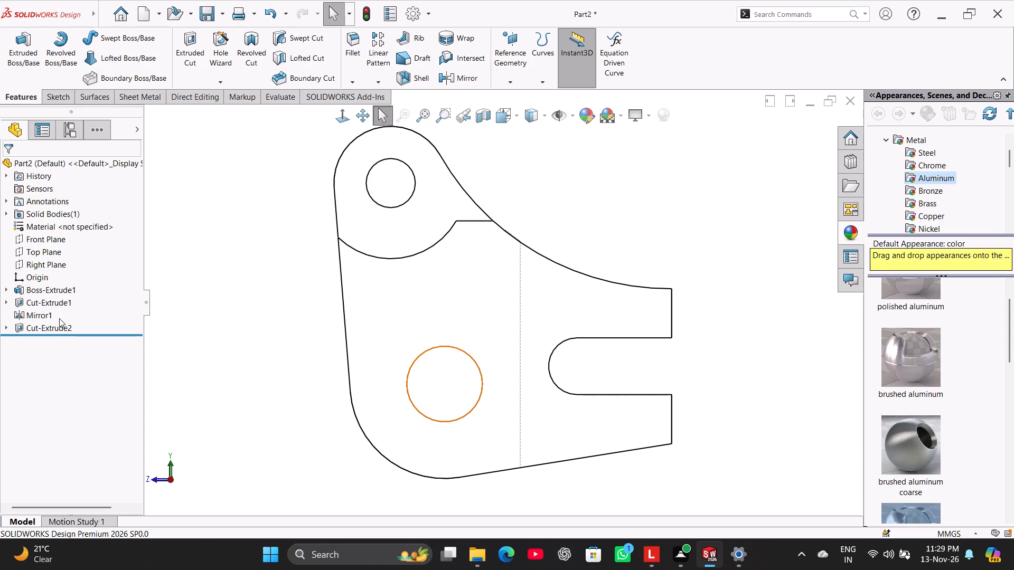
Open the definition of Cut-Extrude2 to examine its extents and direction from several angles, and cancel it without changes.
right_click(62, 328)
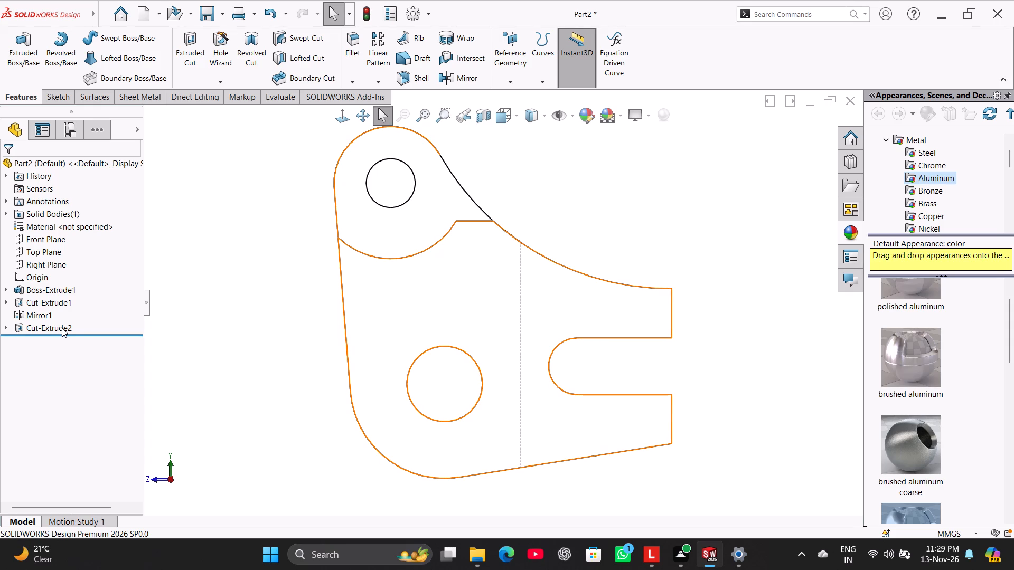
right_click(62, 328)
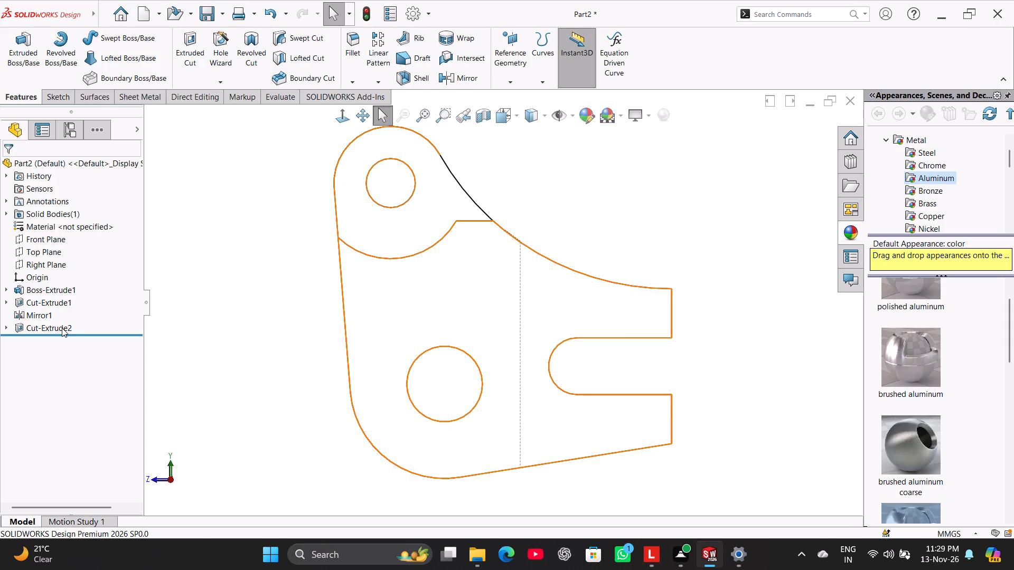
right_click(62, 328)
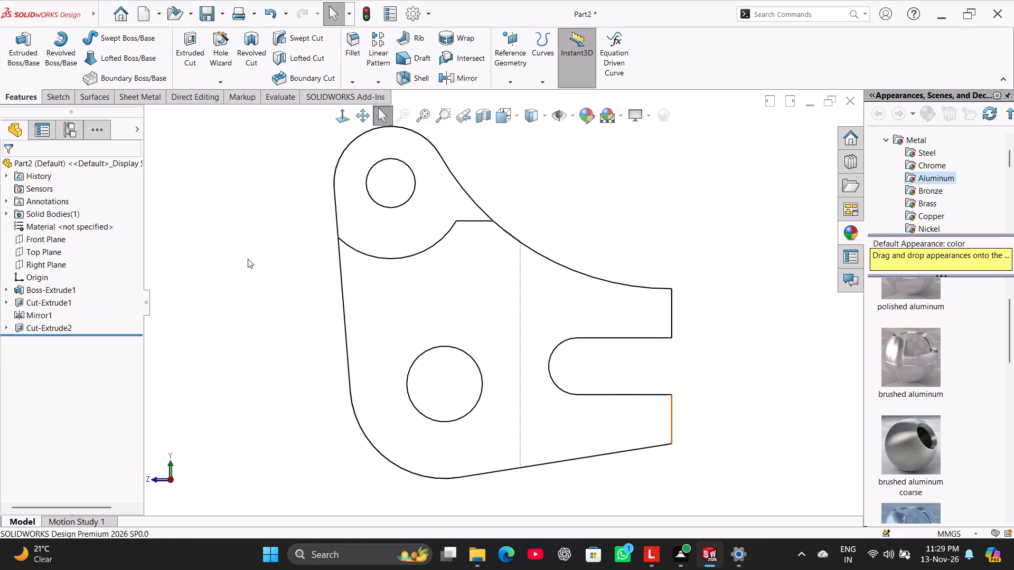
right_click(67, 328)
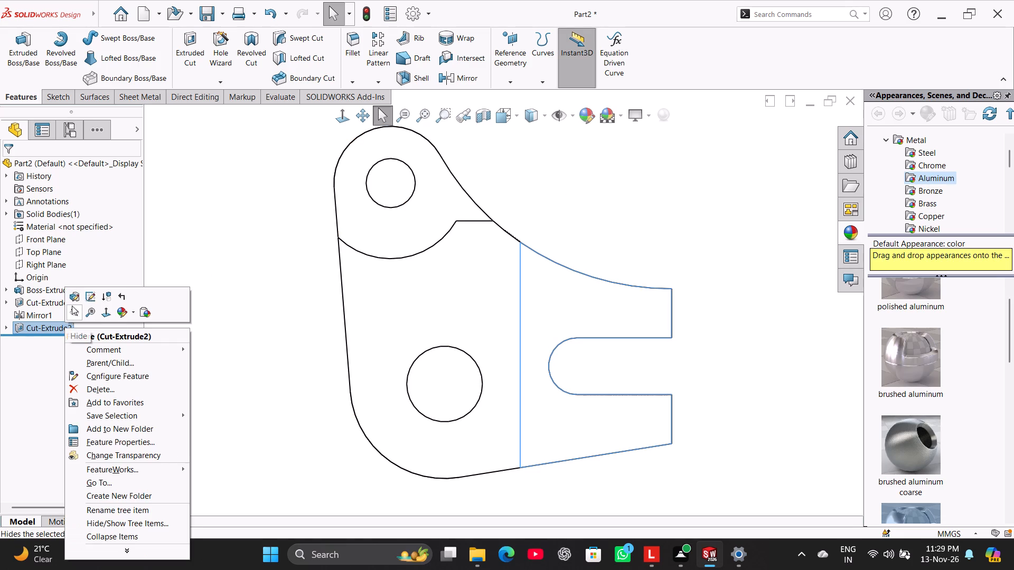
click(75, 300)
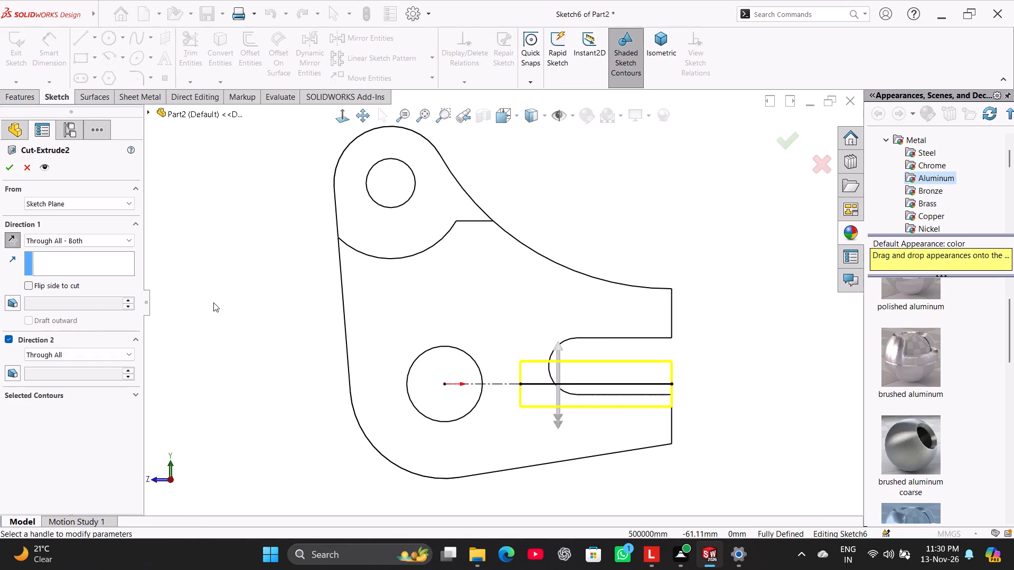
middle_drag(213, 302, 235, 411)
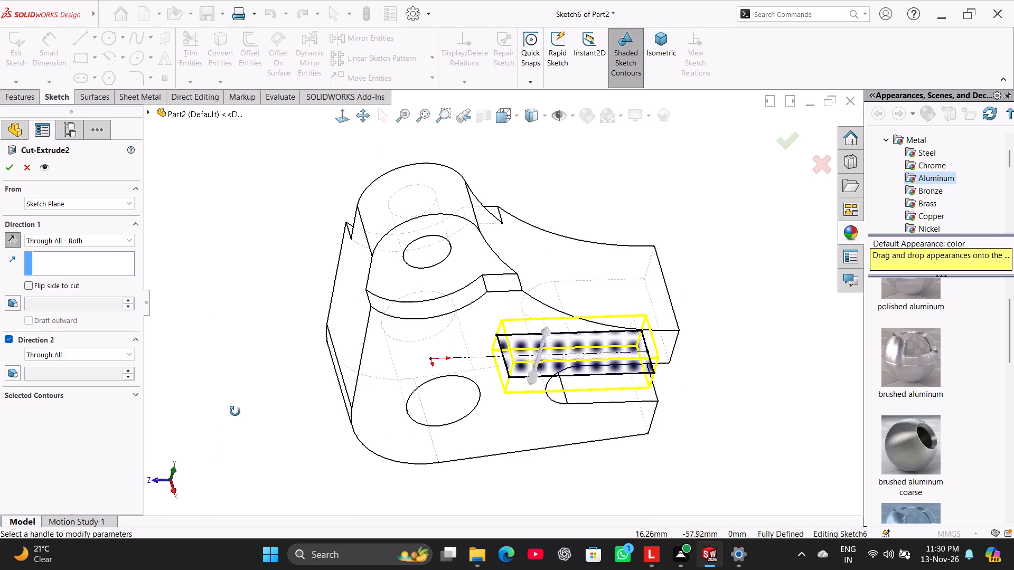
middle_drag(235, 411, 215, 416)
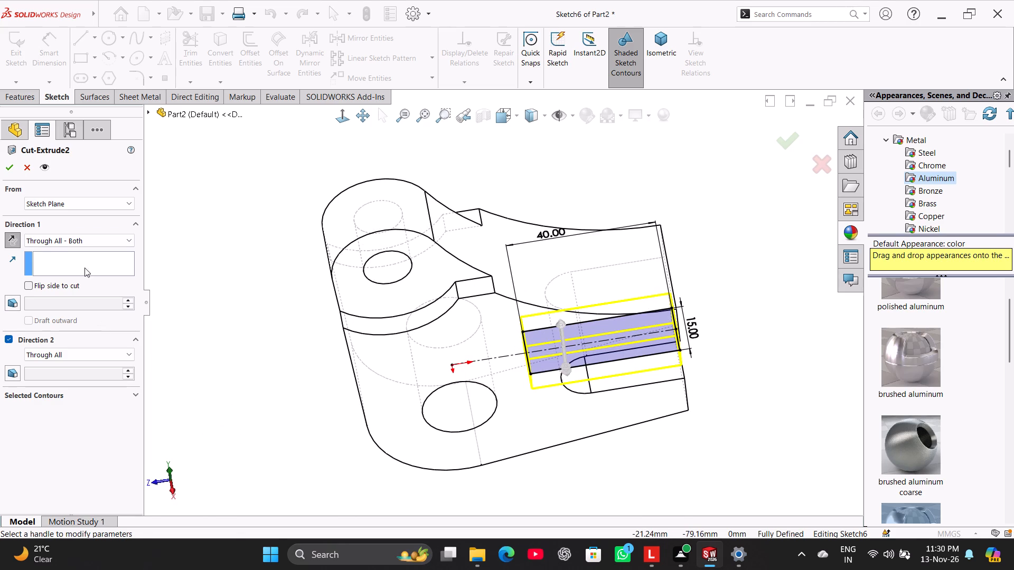
click(27, 171)
Open the sketch of Cut-Extrude2 to examine the fork cut's rectangle and its dimensions, and exit it.
right_click(47, 326)
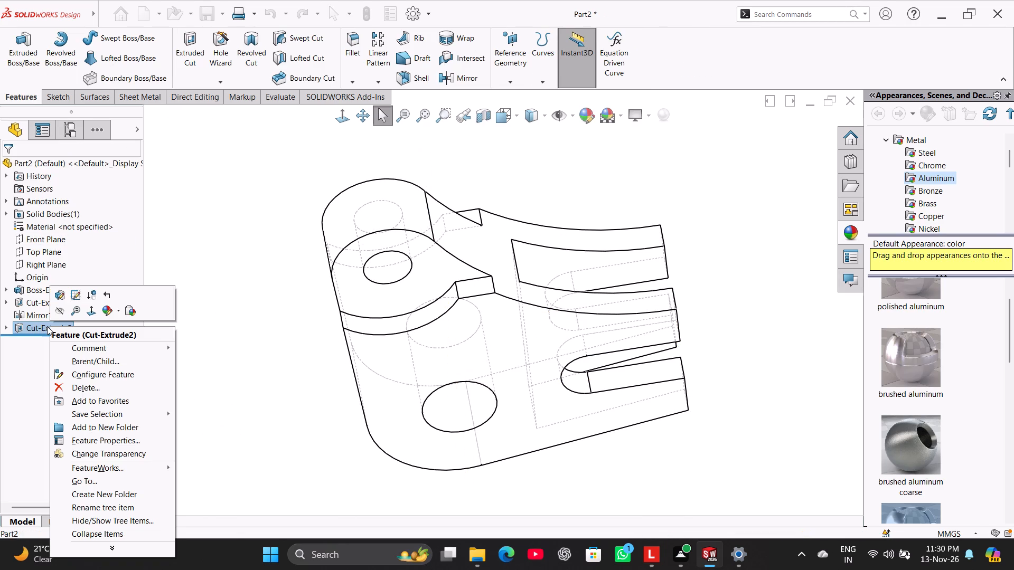
click(71, 295)
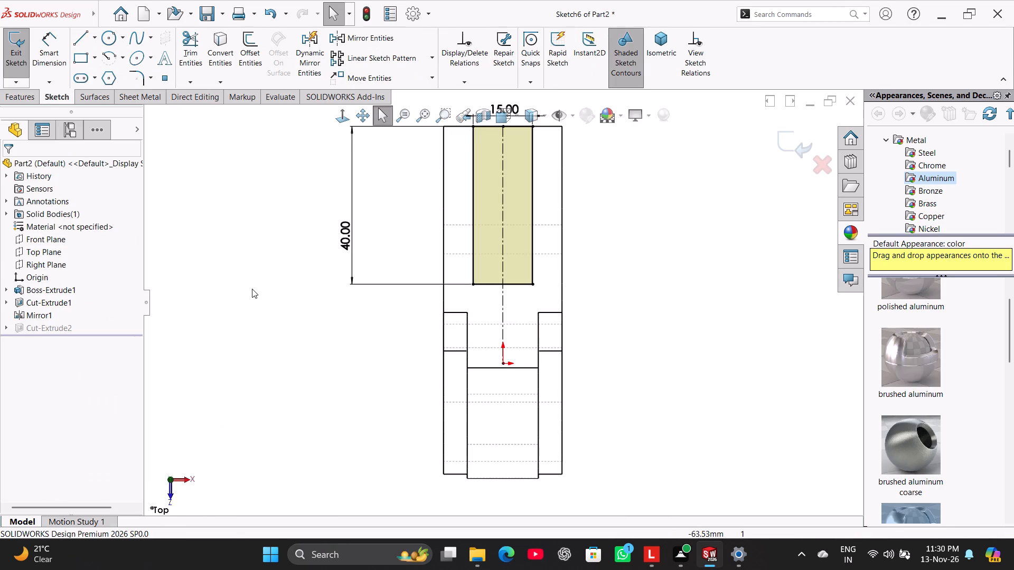
click(252, 289)
scroll(266, 290, up, 1)
scroll(266, 290, down, 1)
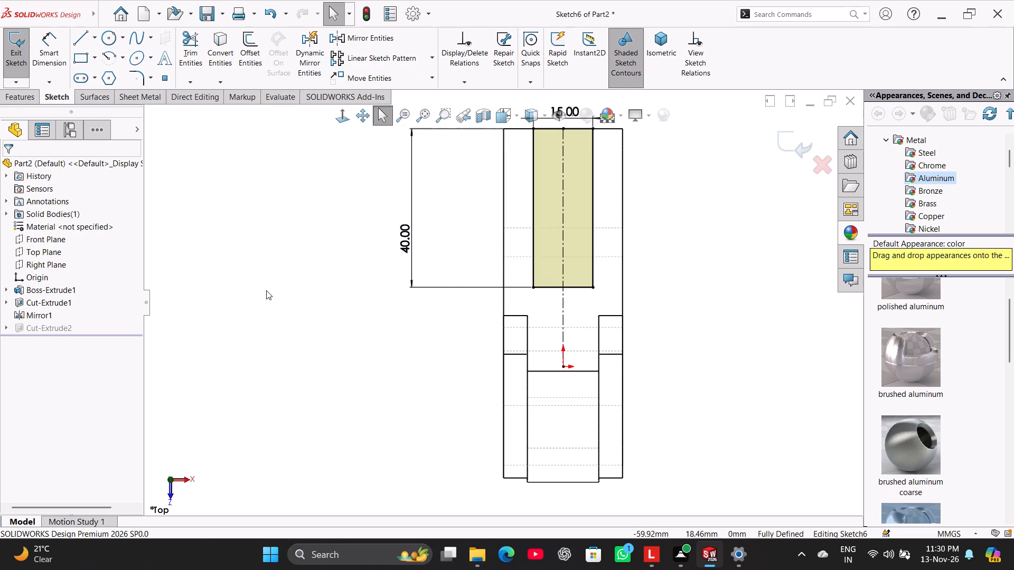
scroll(266, 290, up, 1)
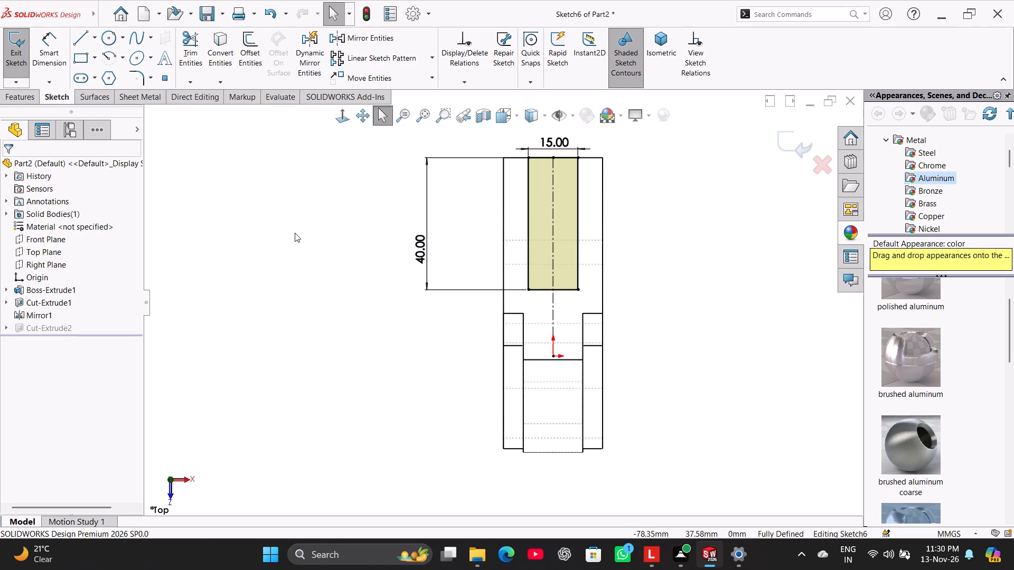
click(20, 55)
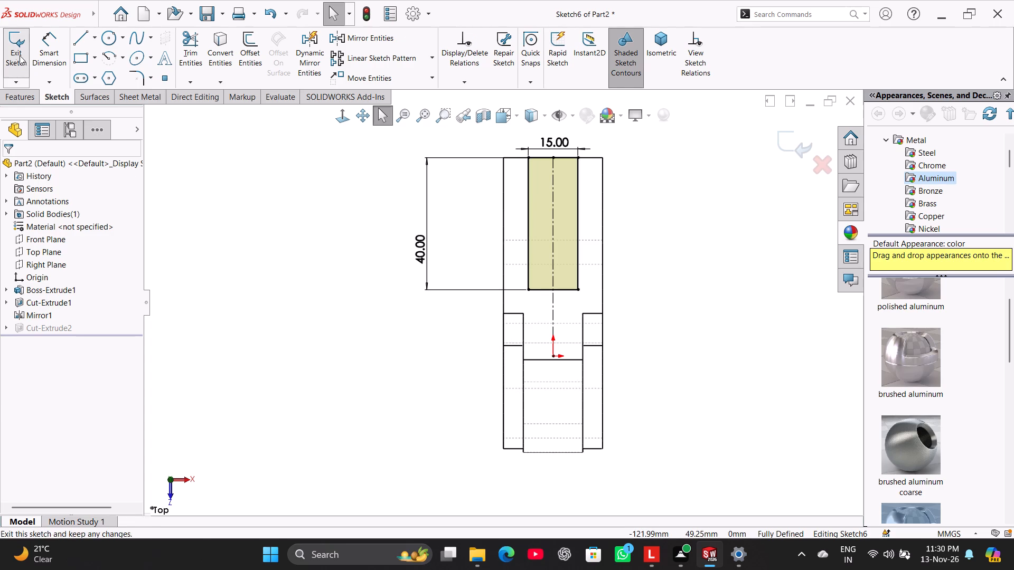
right_drag(310, 279, 341, 243)
Open a sketch on the Right Plane to examine the bracket's side profile, and exit it empty.
middle_drag(325, 301, 296, 267)
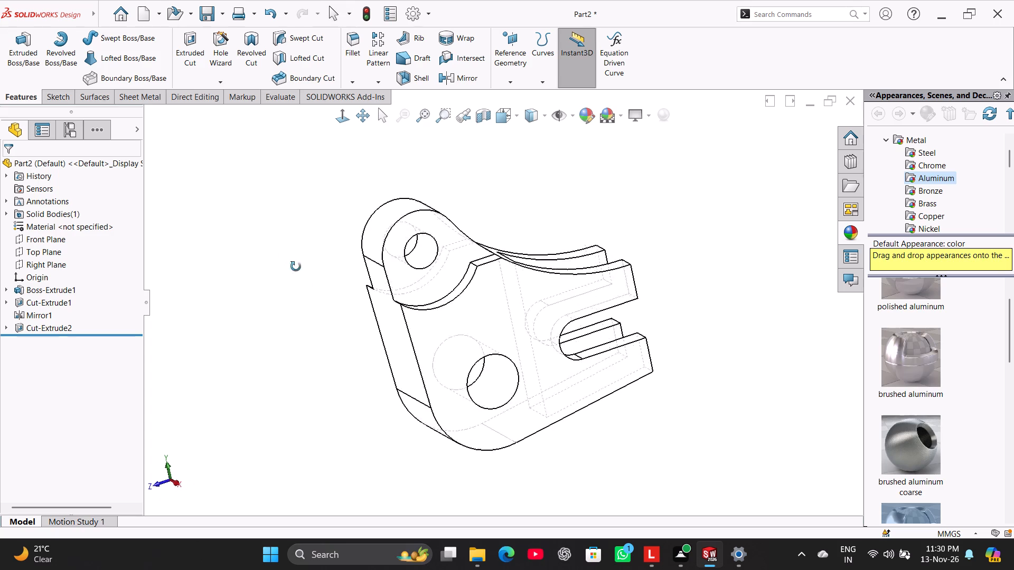
middle_drag(296, 267, 271, 243)
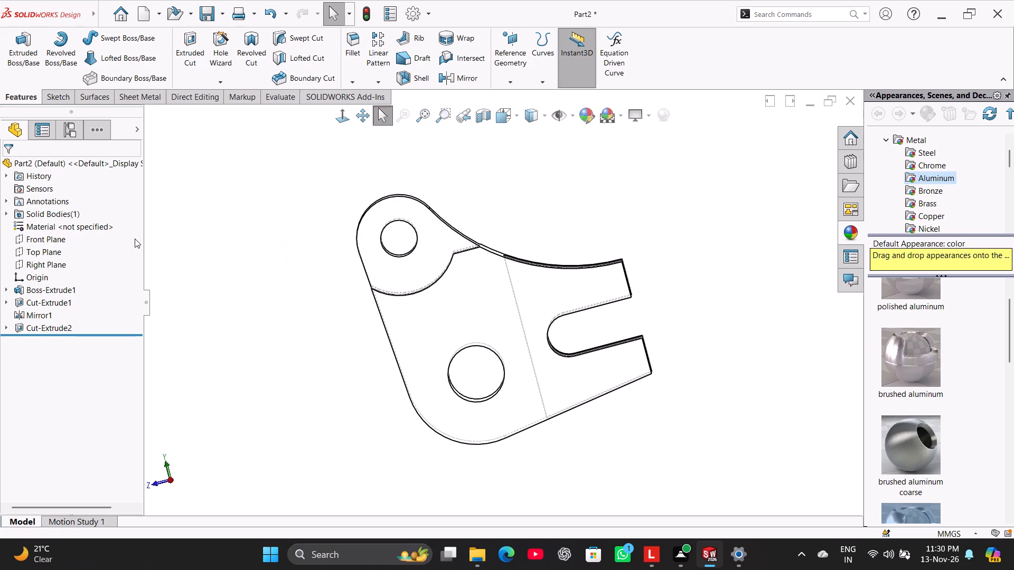
click(53, 261)
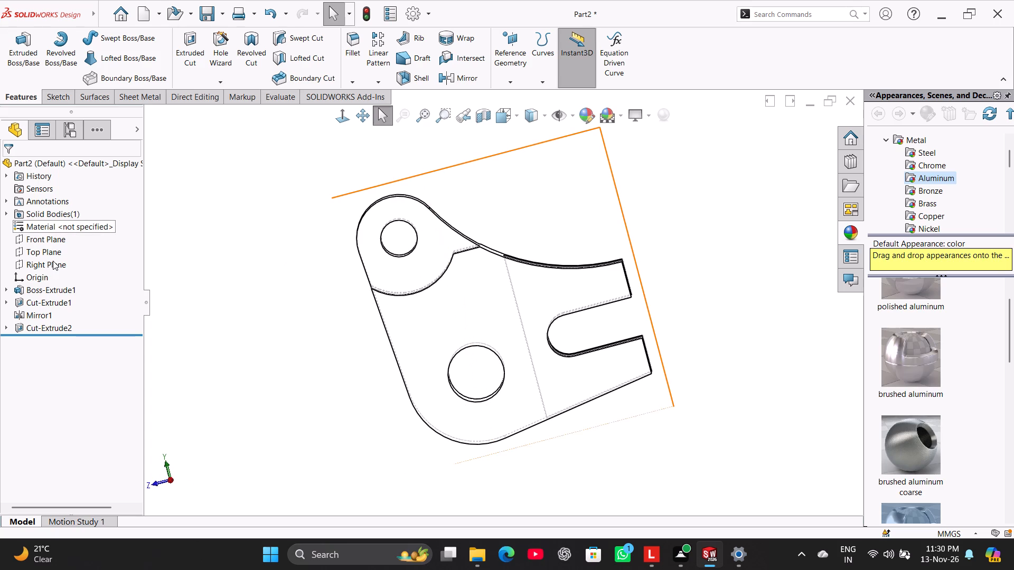
click(62, 246)
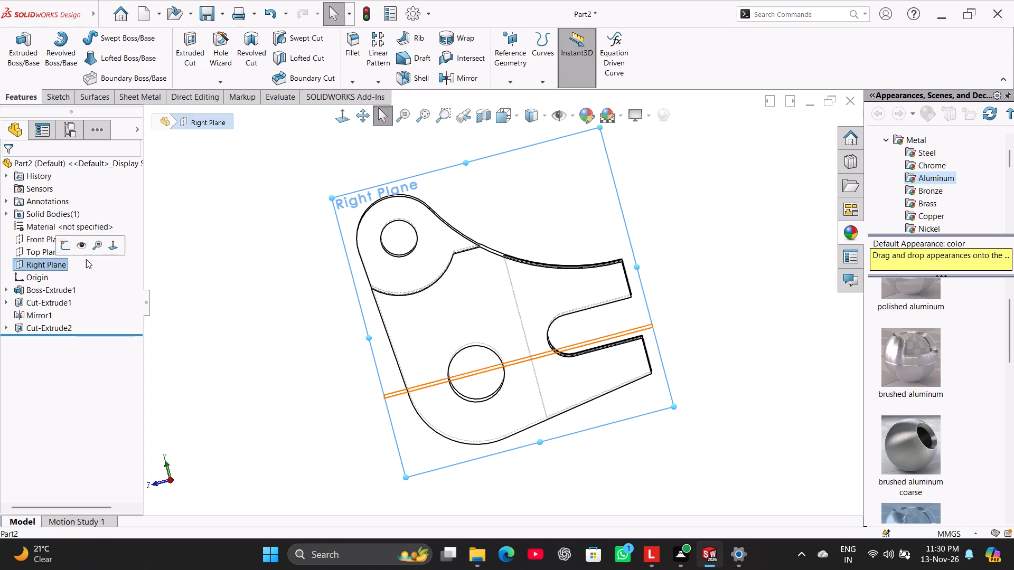
click(212, 271)
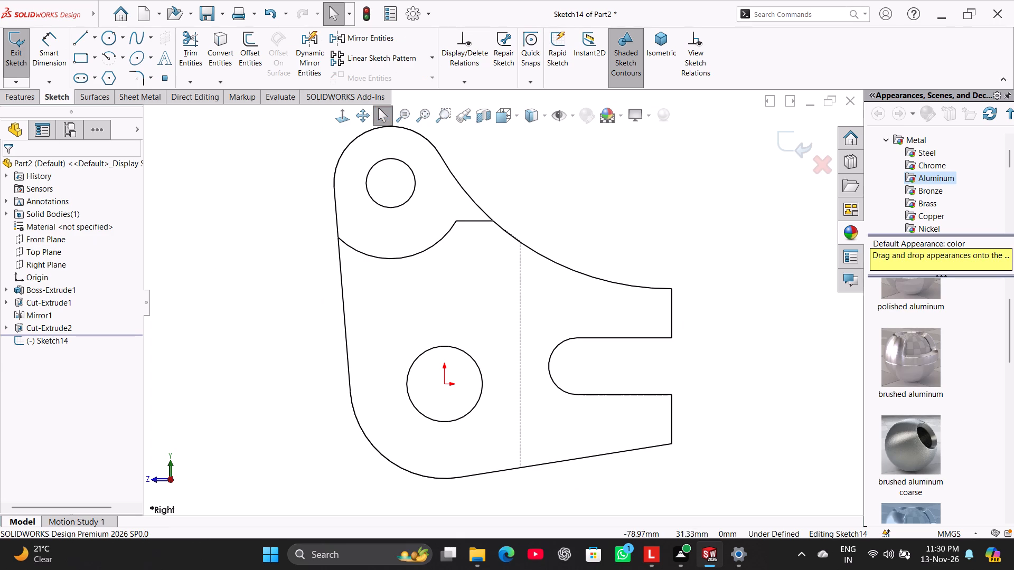
click(20, 57)
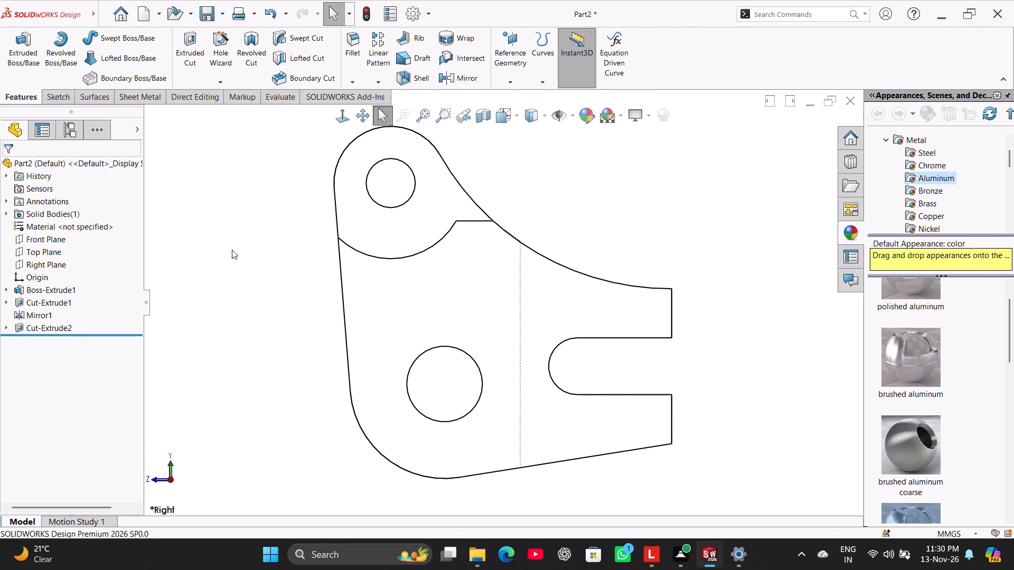
Inspect the fork and recesses from several angles, reopen the sketch of Cut-Extrude2 to recheck its profile, and exit it.
middle_drag(248, 263, 264, 399)
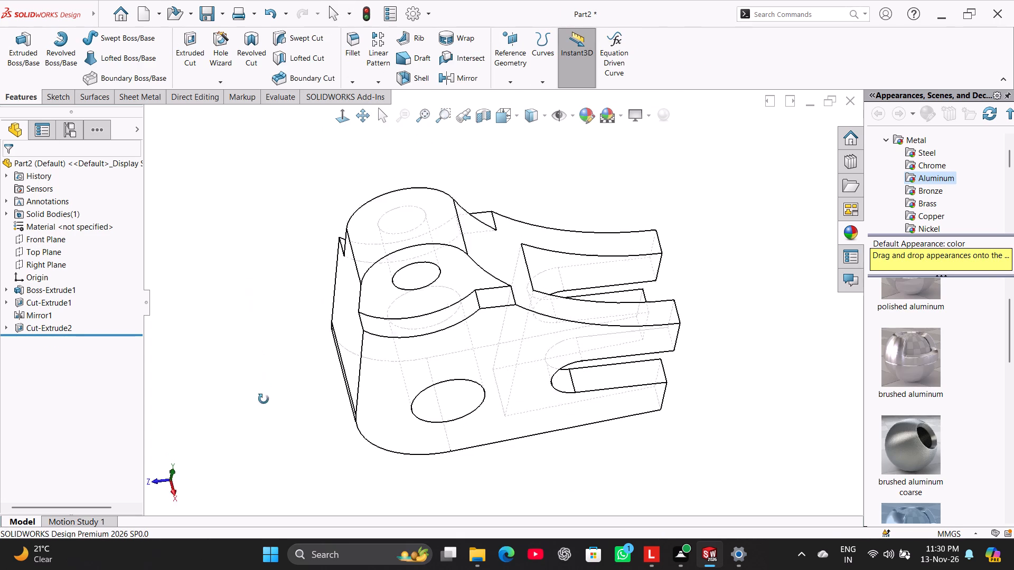
middle_drag(264, 399, 258, 474)
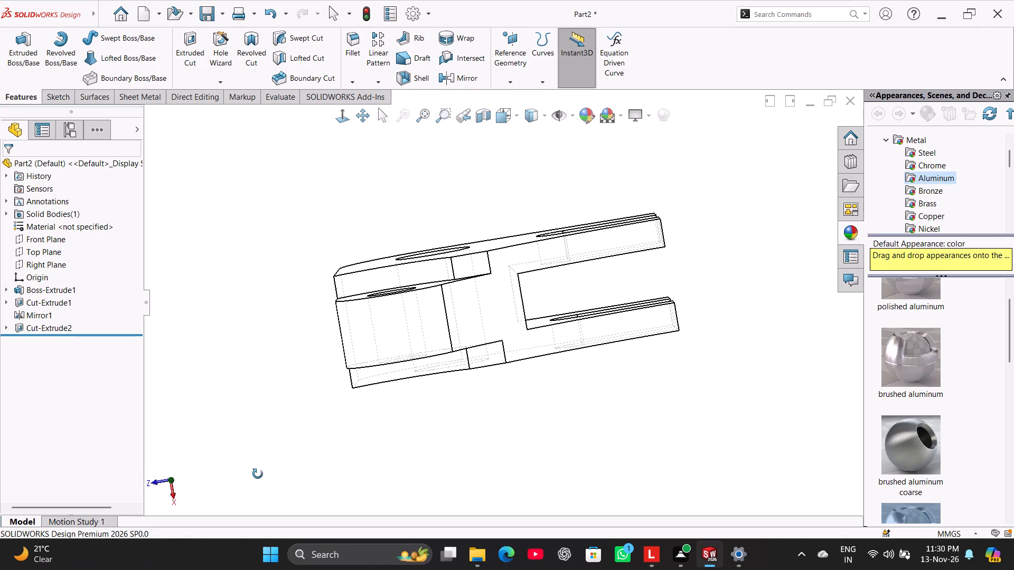
middle_drag(258, 474, 257, 460)
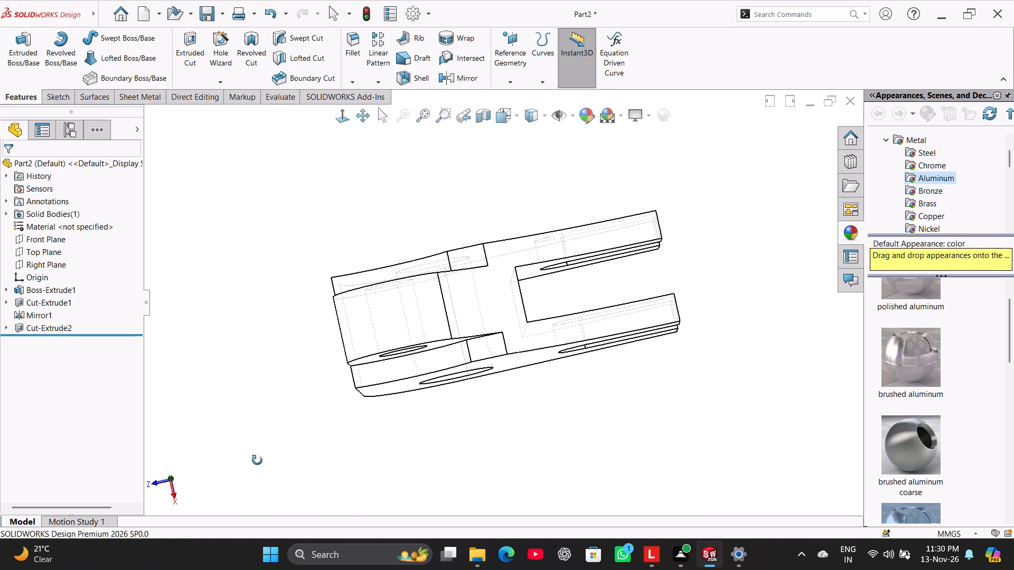
middle_drag(257, 460, 240, 318)
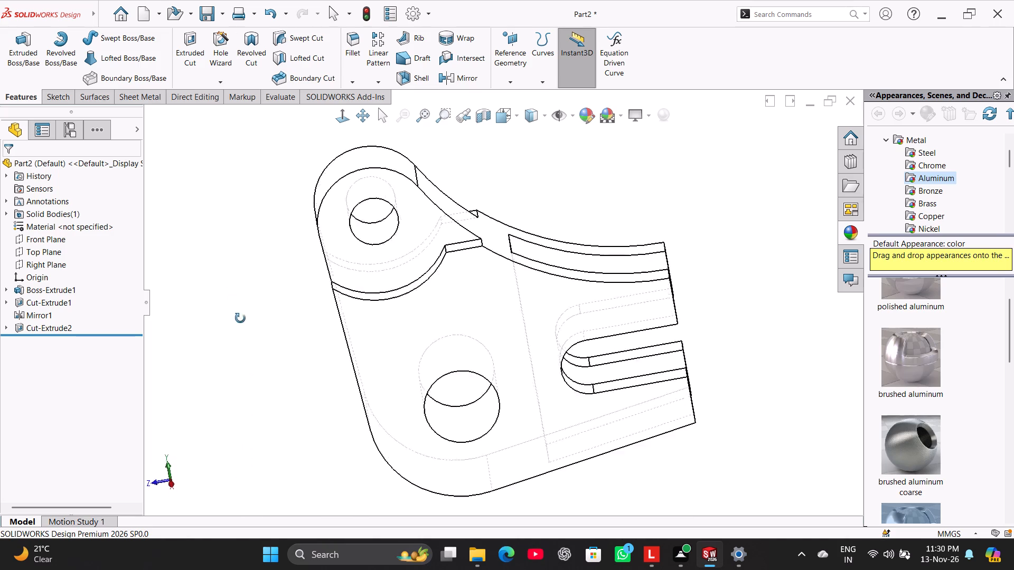
middle_drag(240, 318, 258, 399)
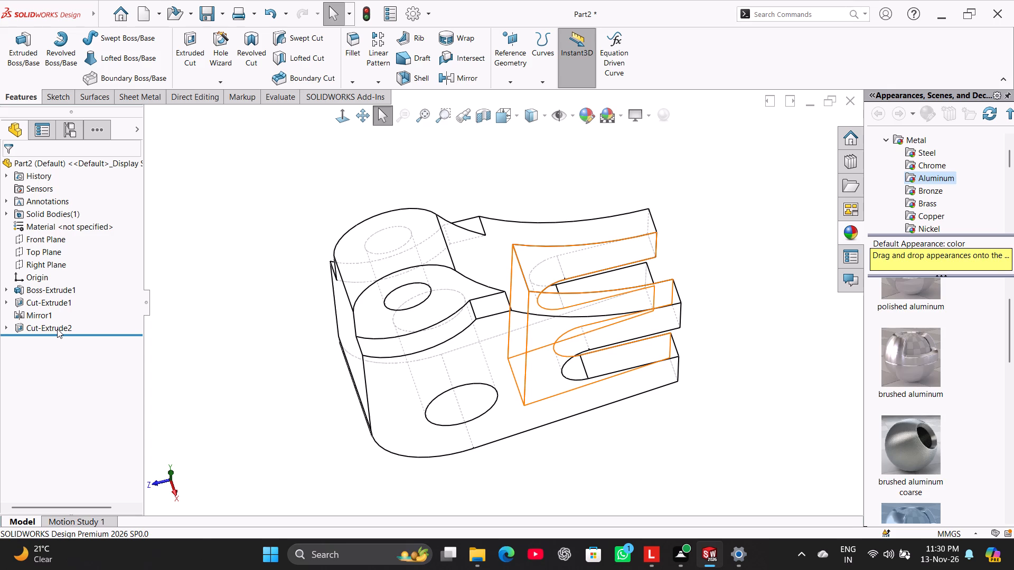
right_click(57, 329)
click(89, 298)
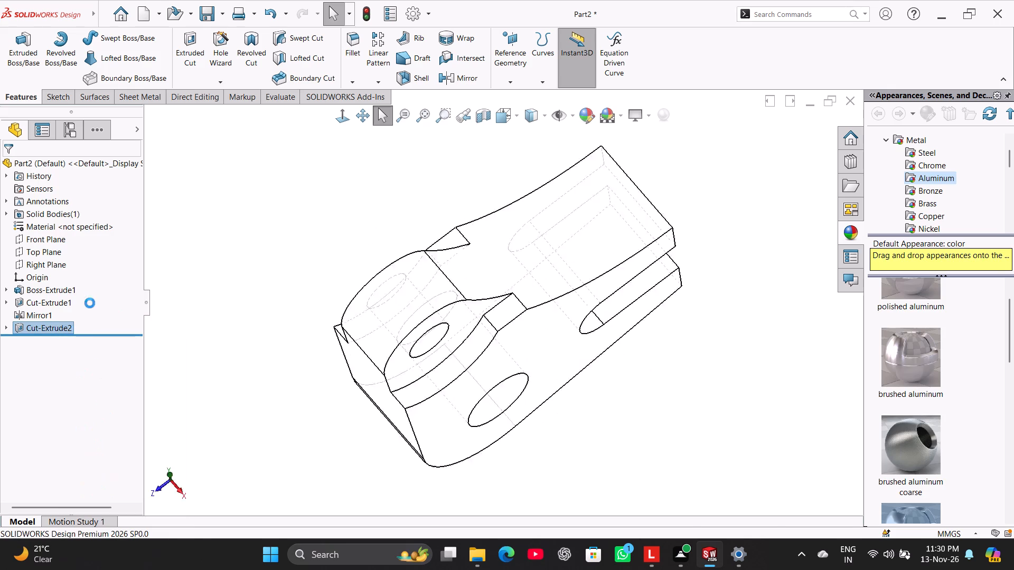
scroll(331, 301, up, 1)
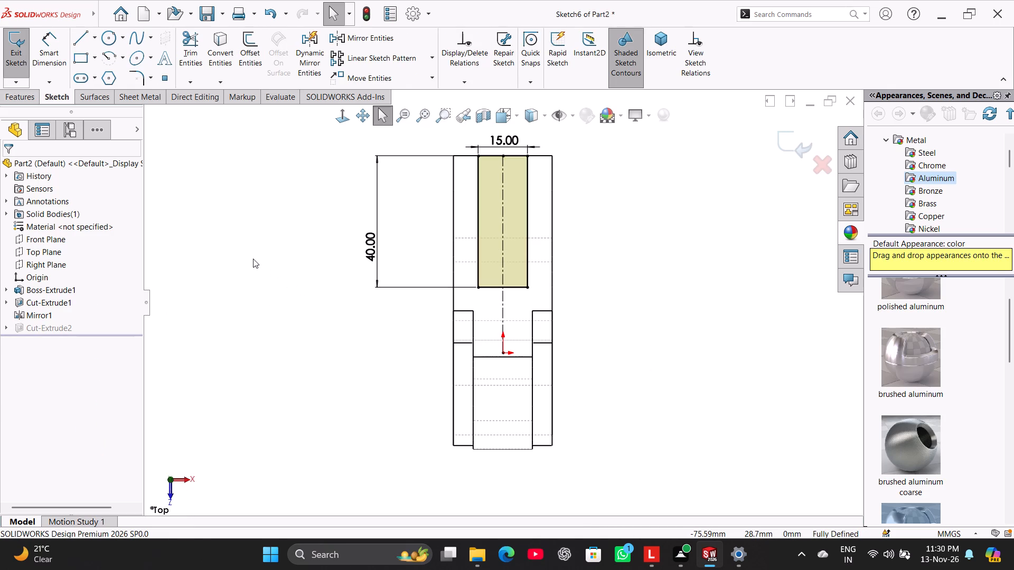
click(30, 46)
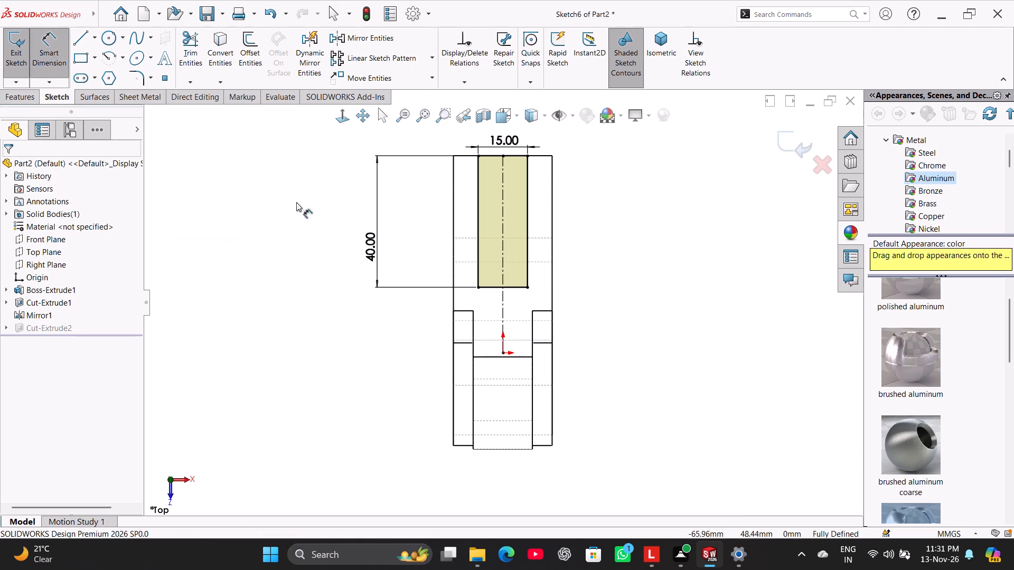
right_drag(316, 278, 351, 223)
Open a sketch on the Front Plane to examine the bracket's hidden edges from the front, and exit it empty.
click(52, 239)
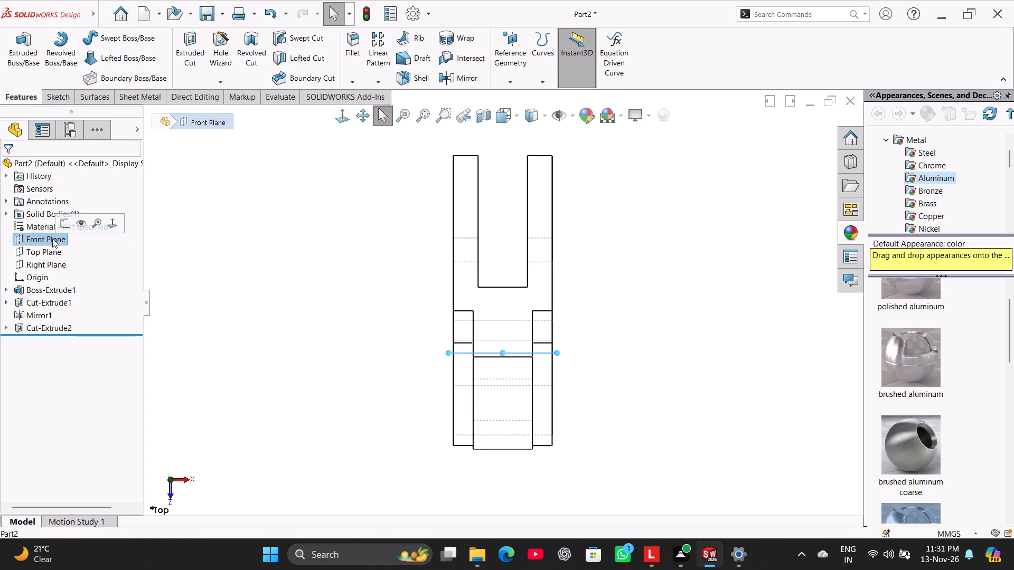
click(62, 230)
click(324, 256)
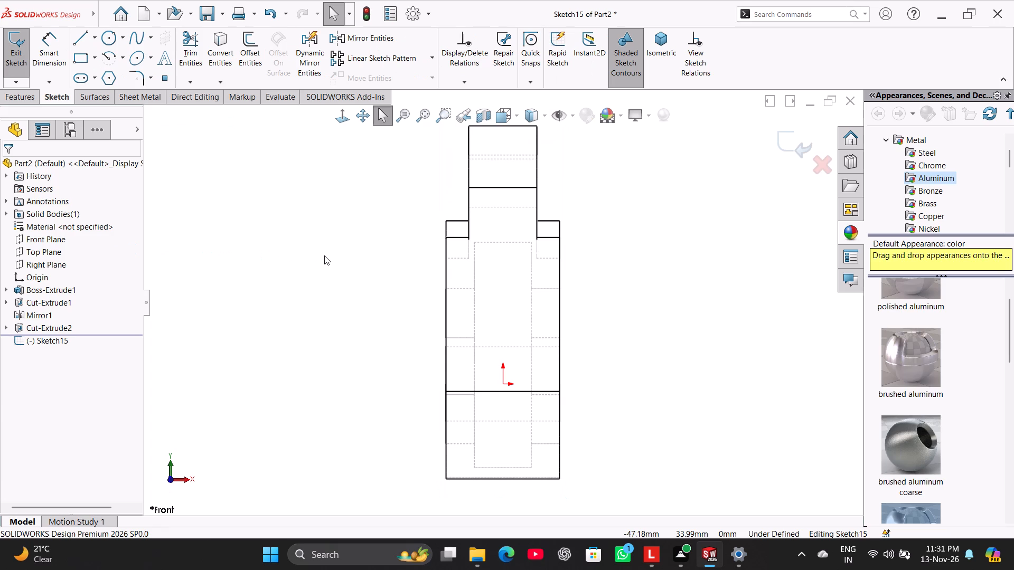
click(15, 63)
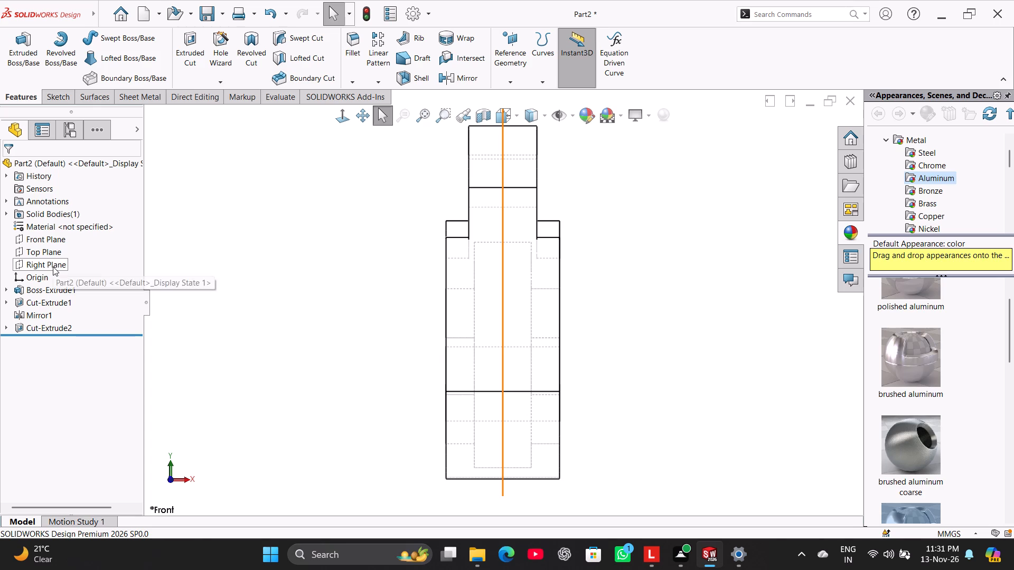
Edit the sketch of Boss-Extrude1, set the sloped bottom edge's angle to 8°, and exit the sketch.
right_click(54, 289)
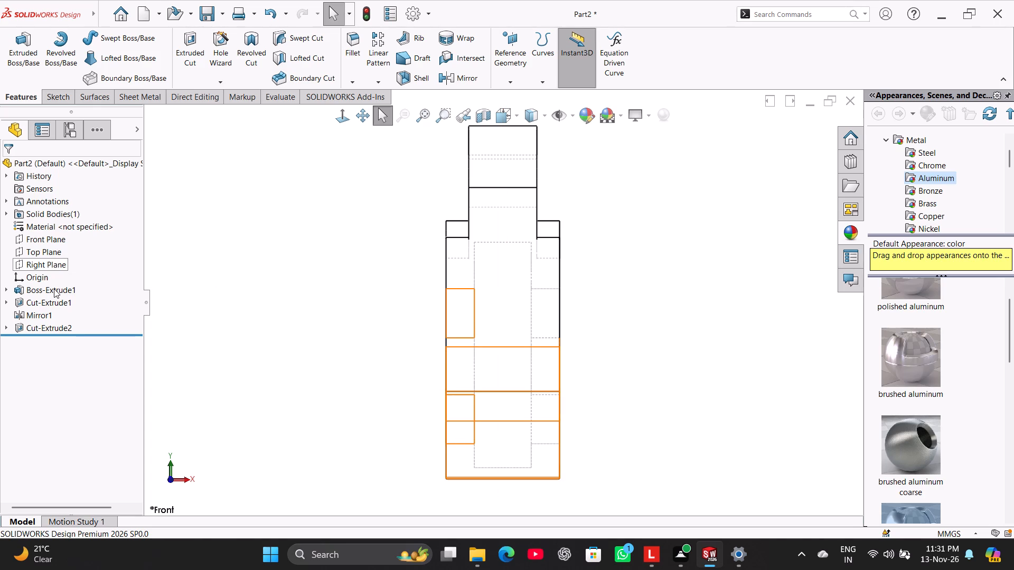
right_click(54, 289)
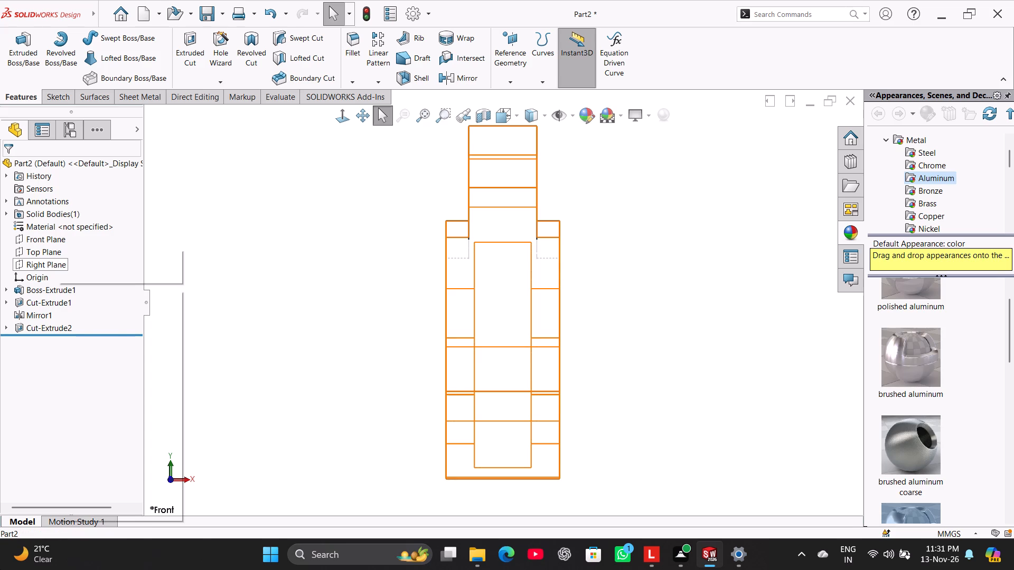
click(86, 254)
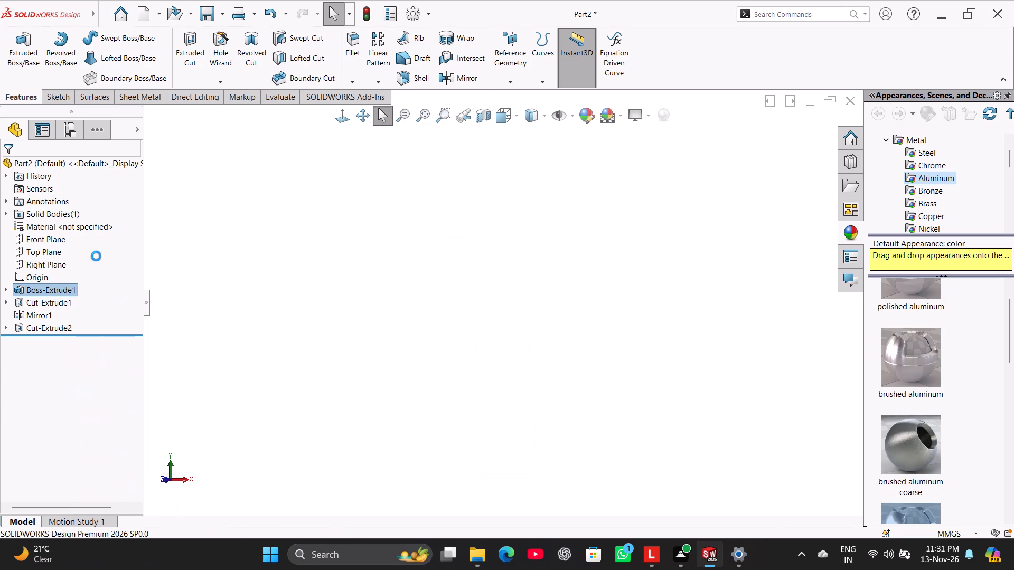
double_click(634, 465)
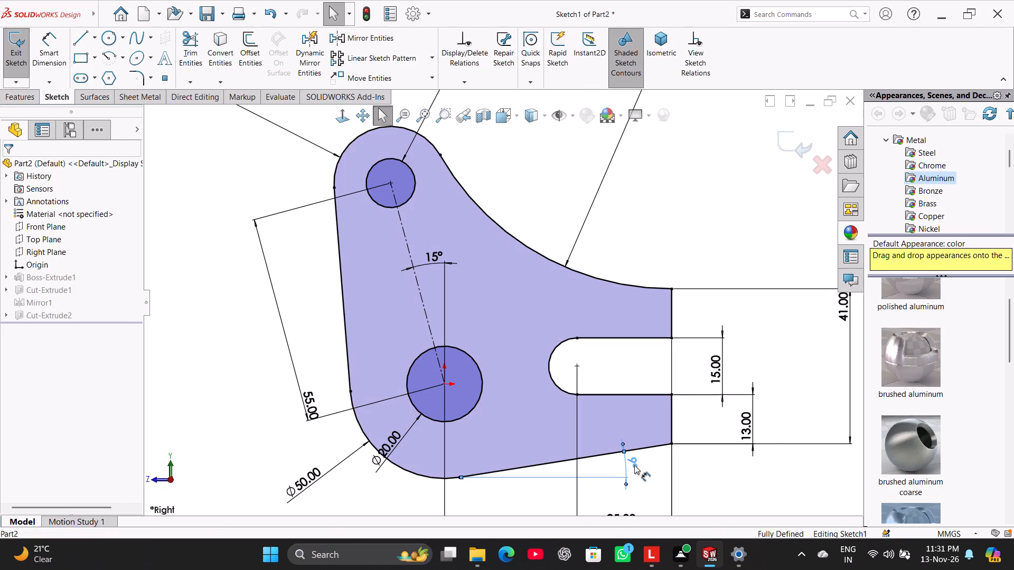
key(8)
key(Return)
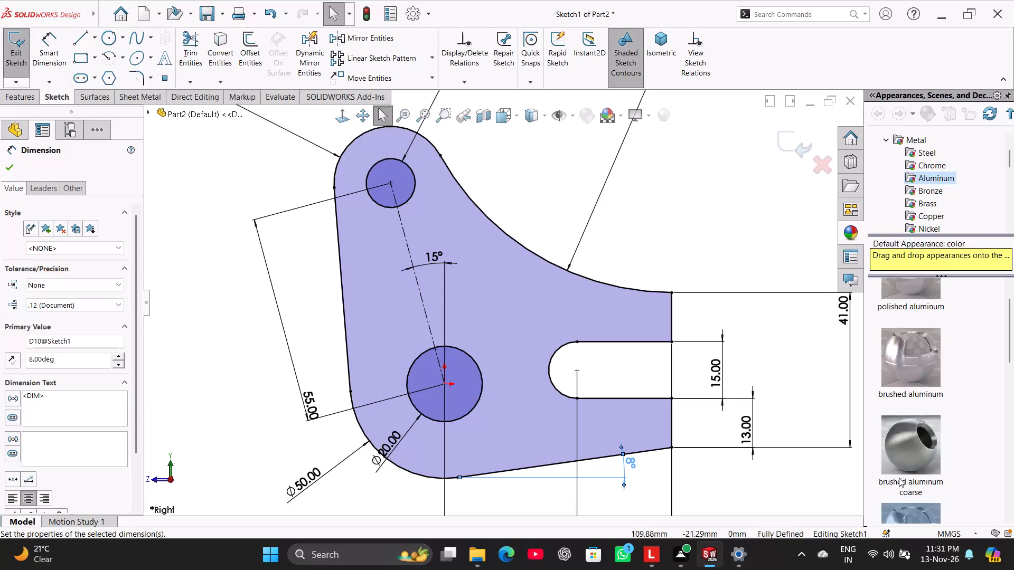
click(16, 63)
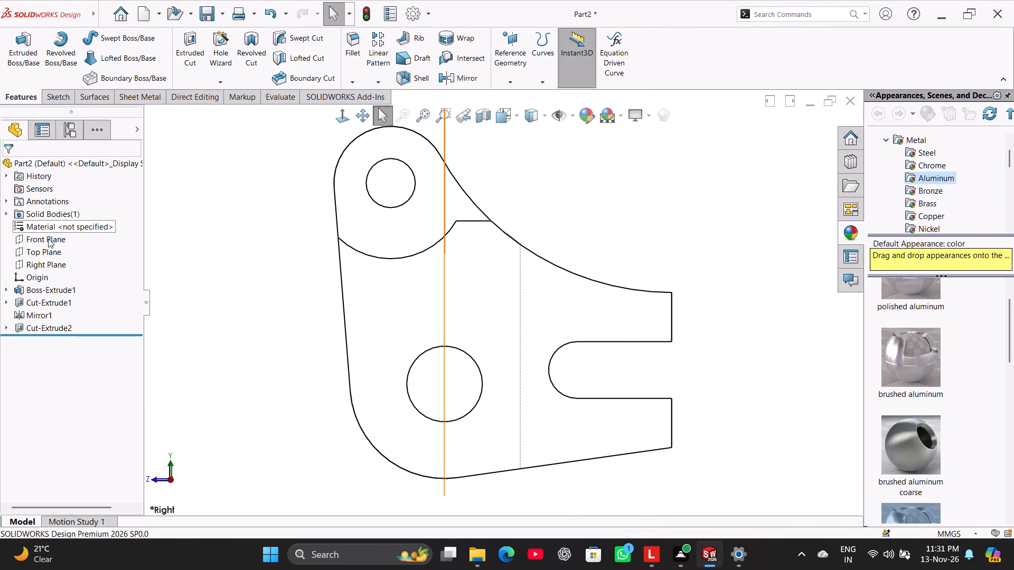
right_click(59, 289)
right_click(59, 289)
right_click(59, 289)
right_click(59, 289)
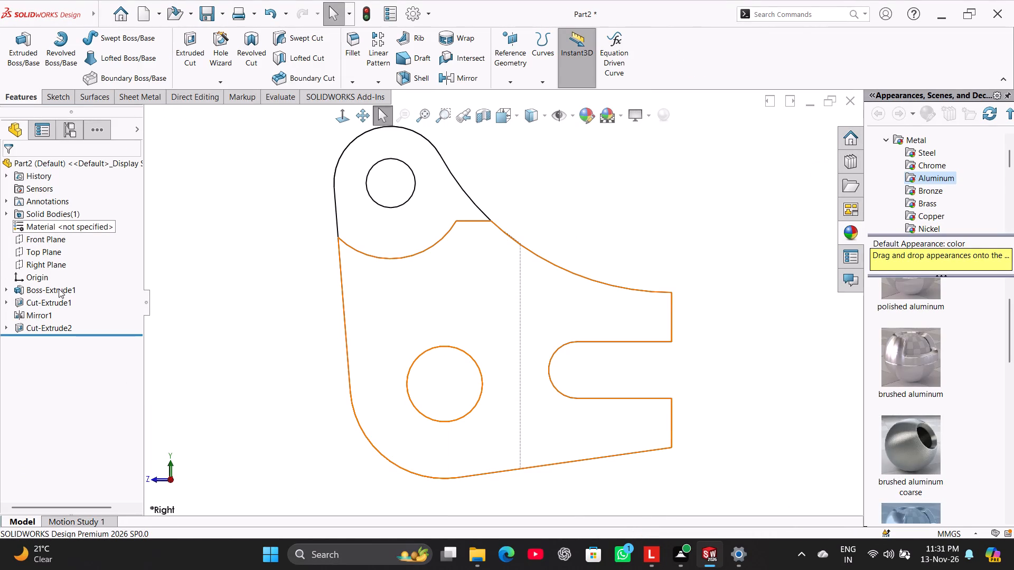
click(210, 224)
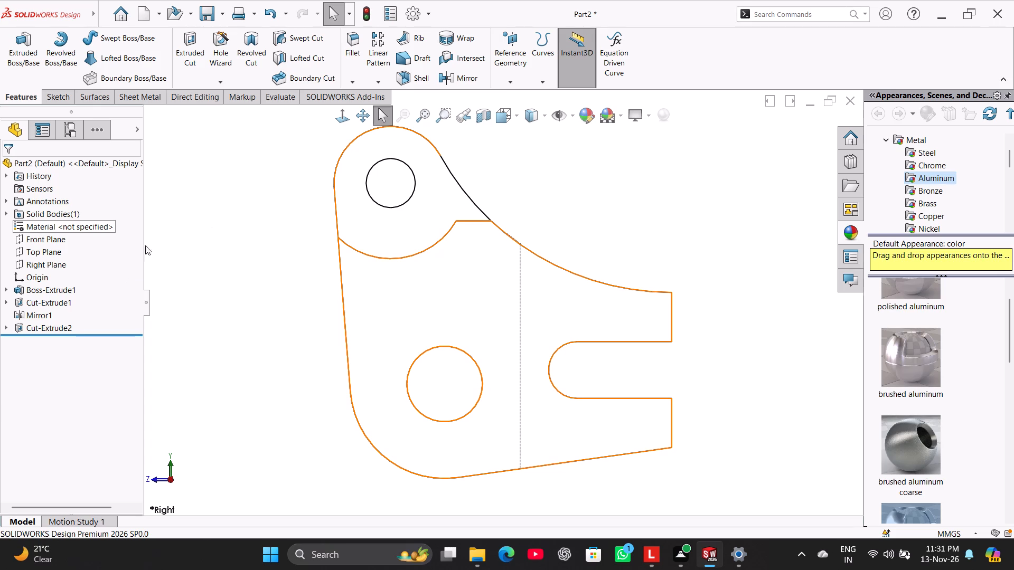
Open a sketch on the Front Plane to examine the bracket's visible and hidden edges from the front, and exit it empty.
right_click(59, 242)
right_click(59, 242)
right_click(59, 242)
right_click(59, 242)
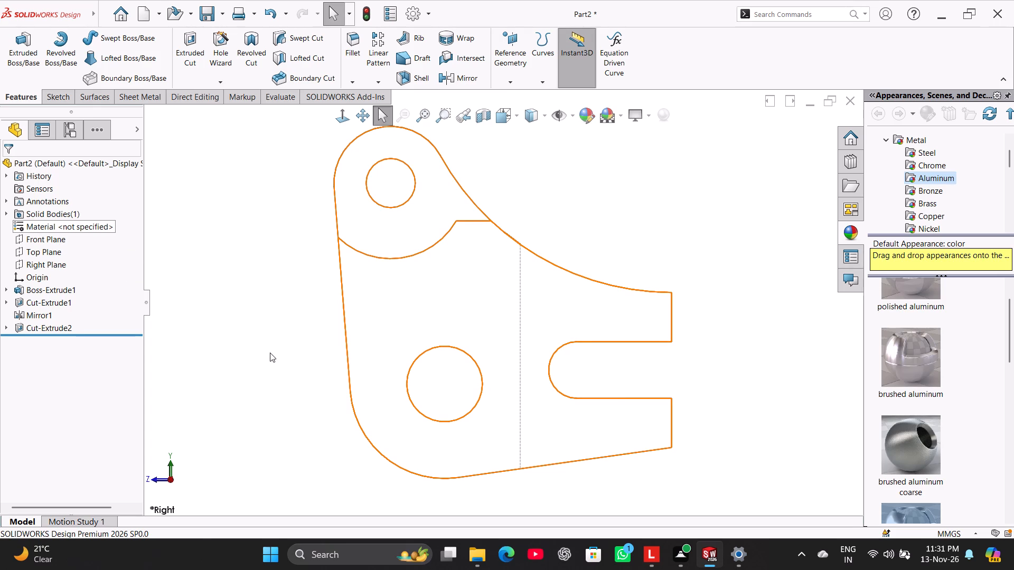
click(261, 260)
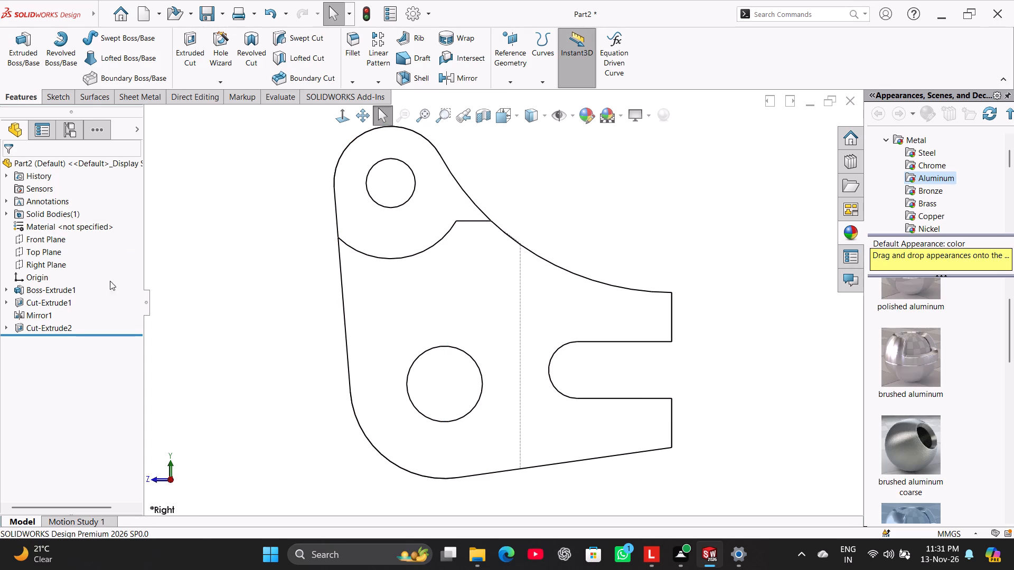
right_click(47, 236)
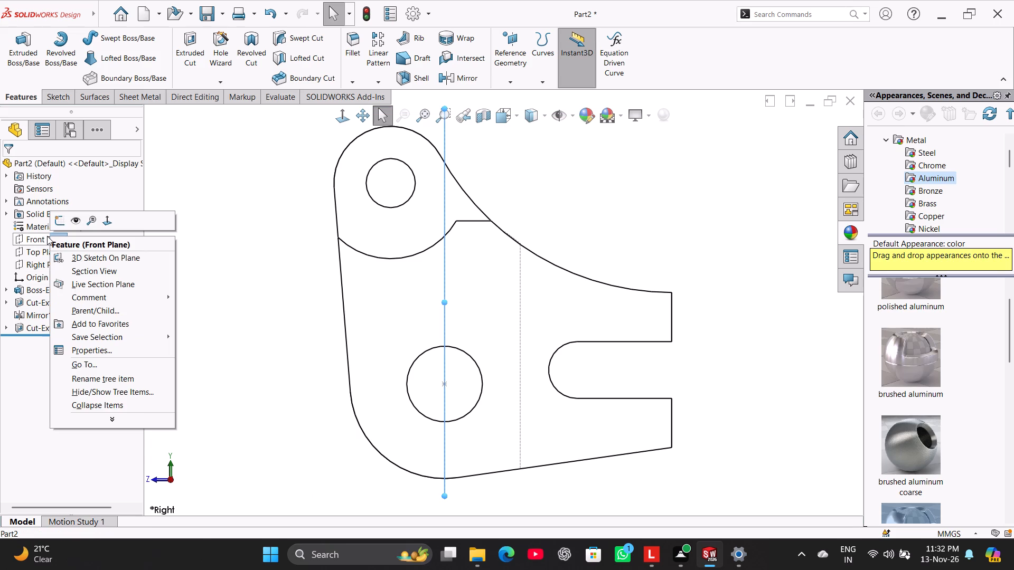
click(61, 221)
click(255, 277)
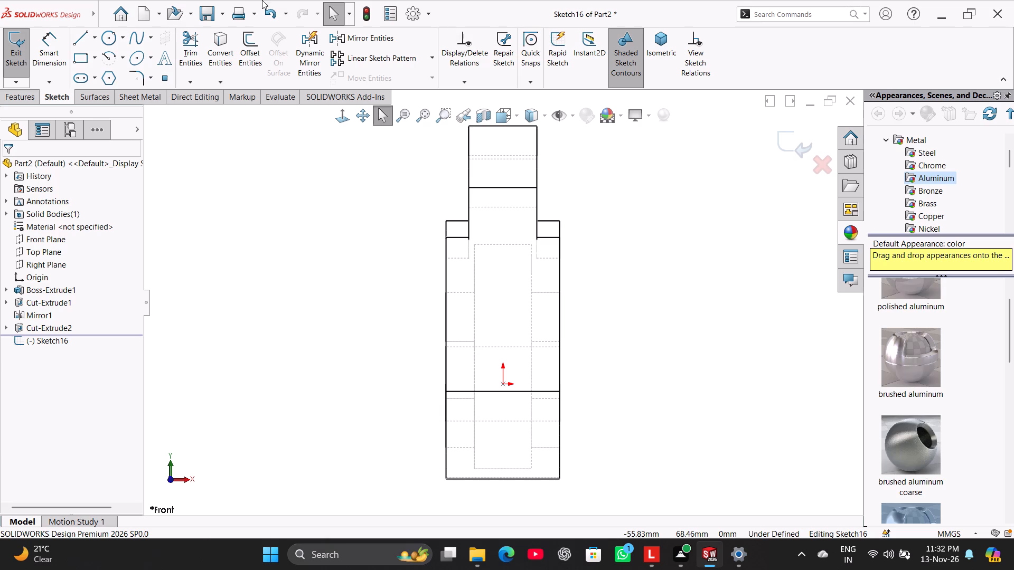
click(23, 58)
Display the bracket shaded with edges in the isometric view.
right_drag(334, 299, 519, 204)
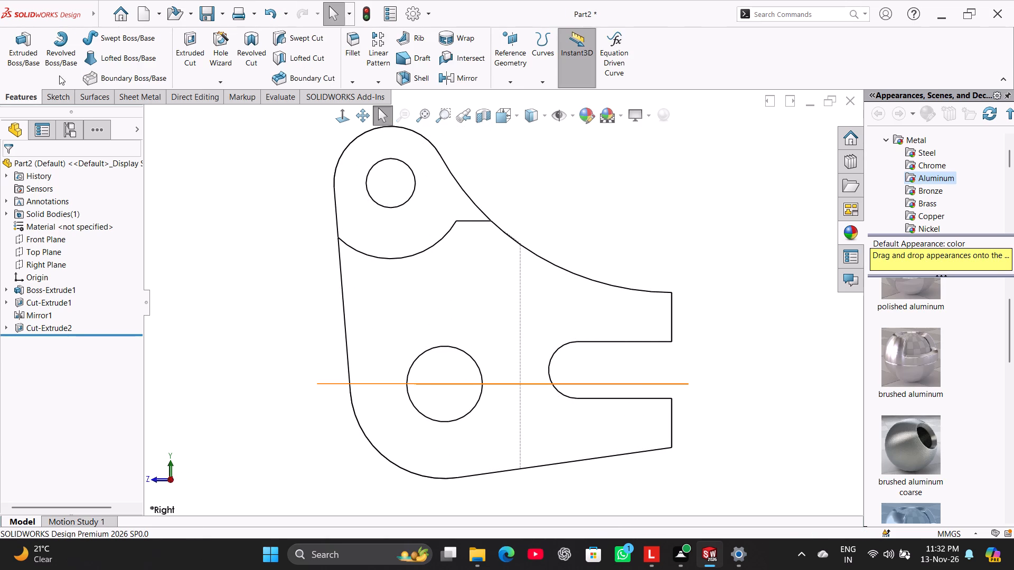
click(546, 115)
click(540, 130)
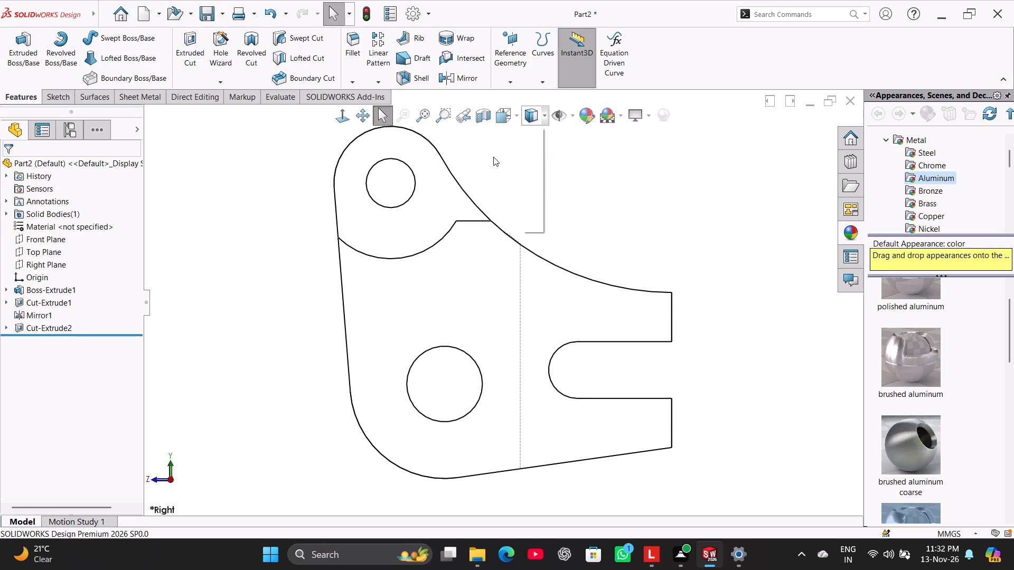
right_drag(266, 269, 533, 124)
right_drag(297, 286, 414, 182)
click(224, 280)
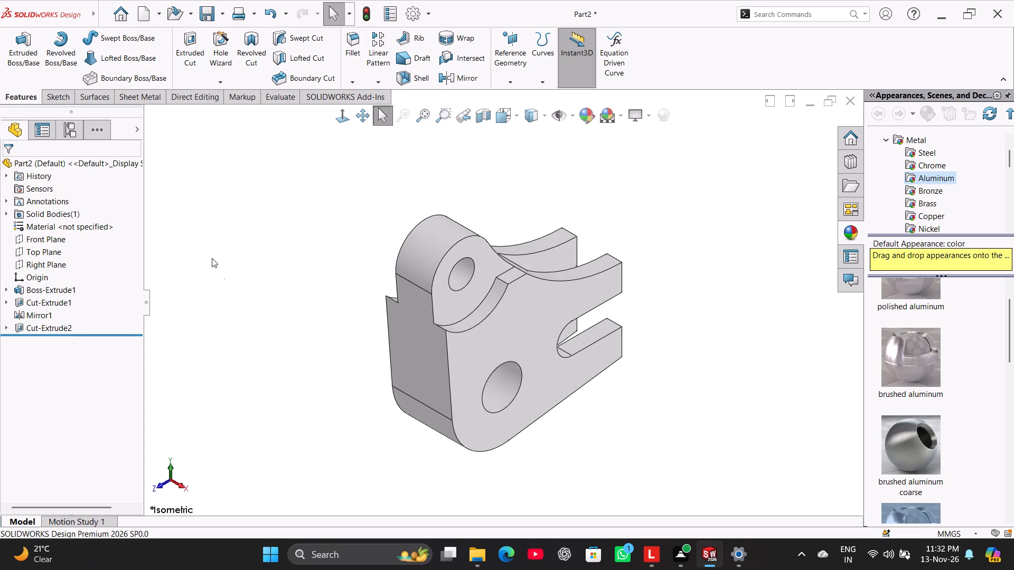
Start Save As for the part, and in File Explorer copy the name of the folder "Angled plate bracket with forked slot and two holes - Run 22".
click(223, 14)
click(236, 50)
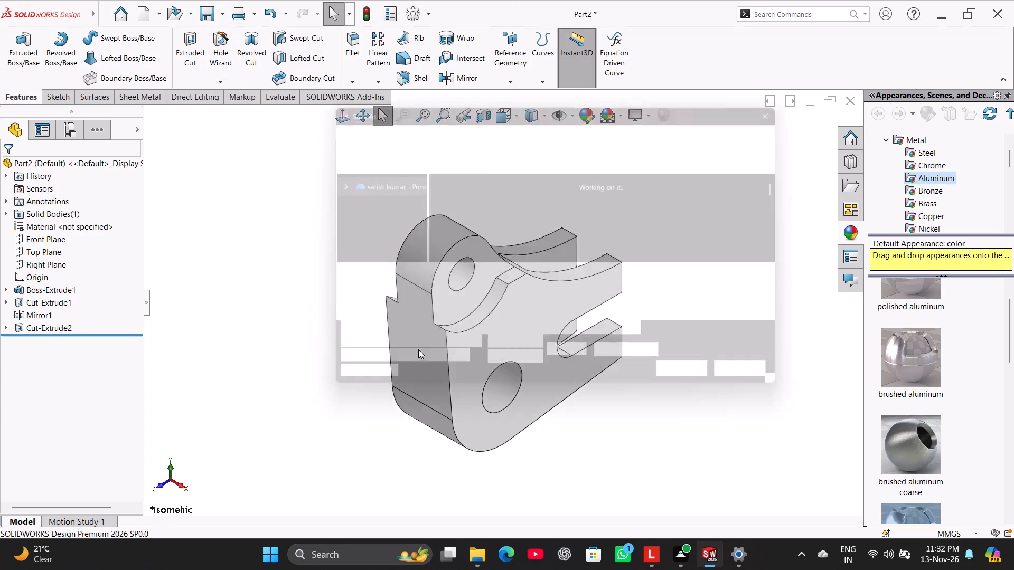
click(483, 546)
click(151, 145)
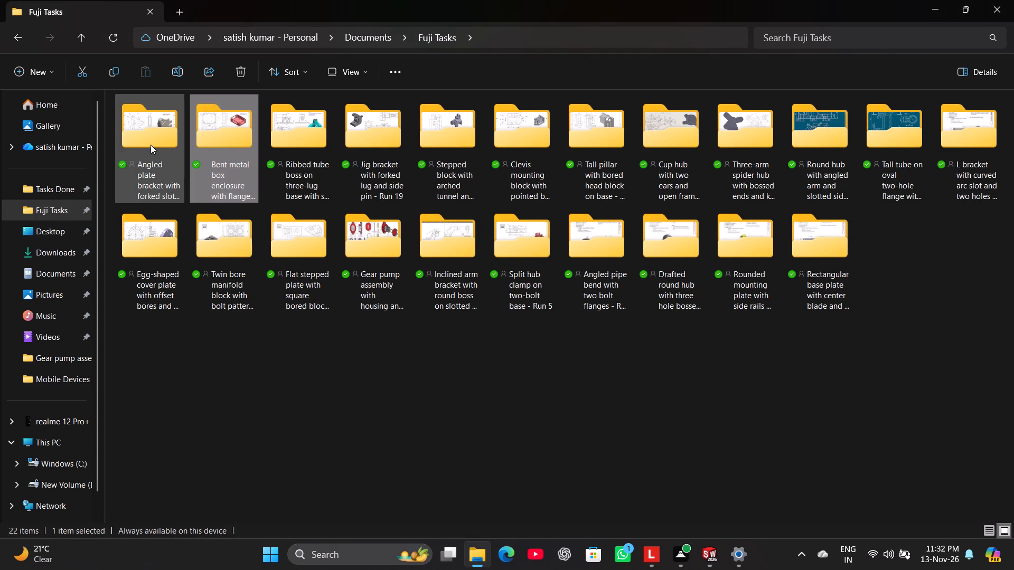
click(169, 73)
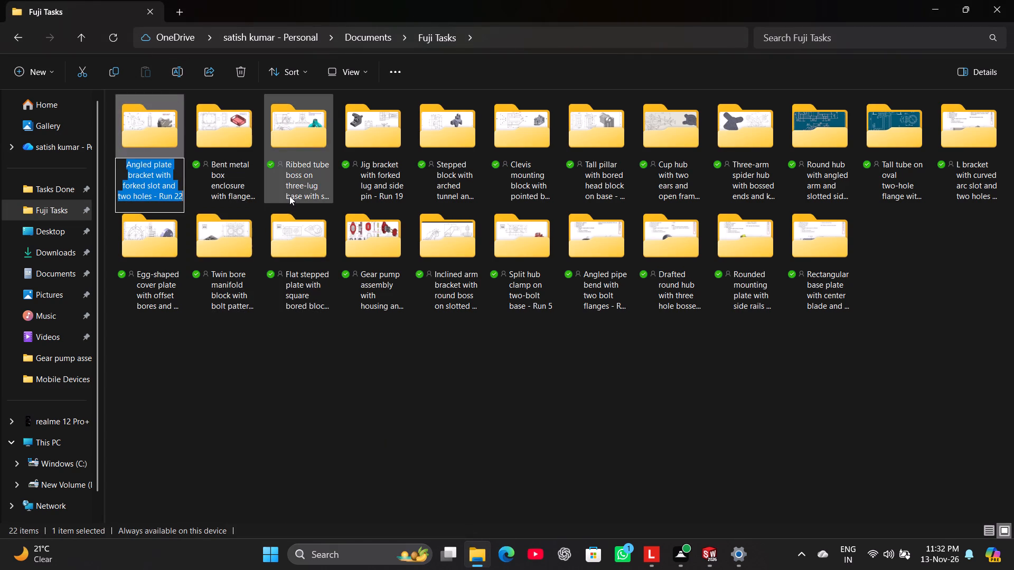
key(ctrl+c)
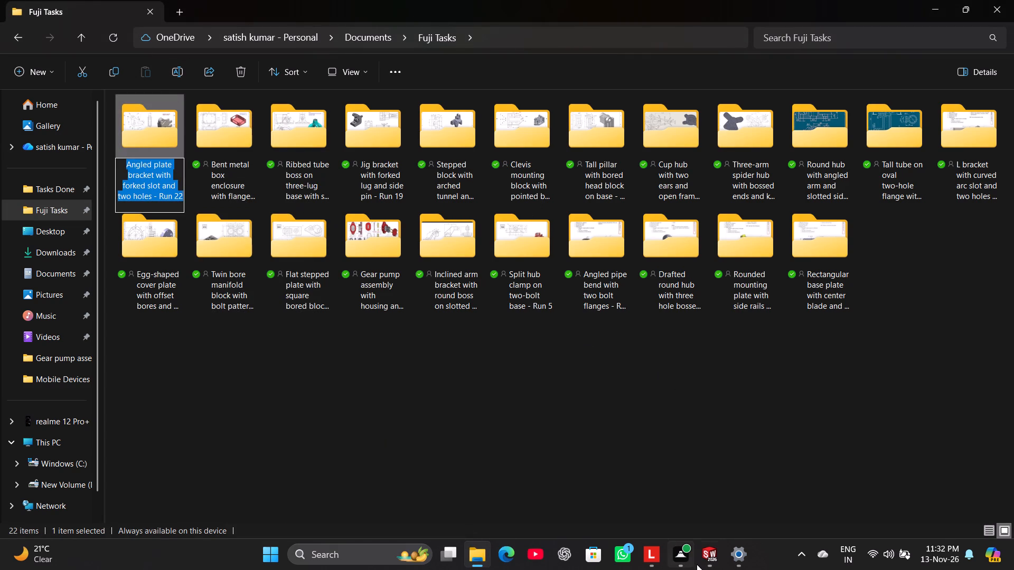
Back in SOLIDWORKS, save the part in Tasks Done as "Angled plate bracket with forked slot and two holes", dropping the run suffix.
click(721, 554)
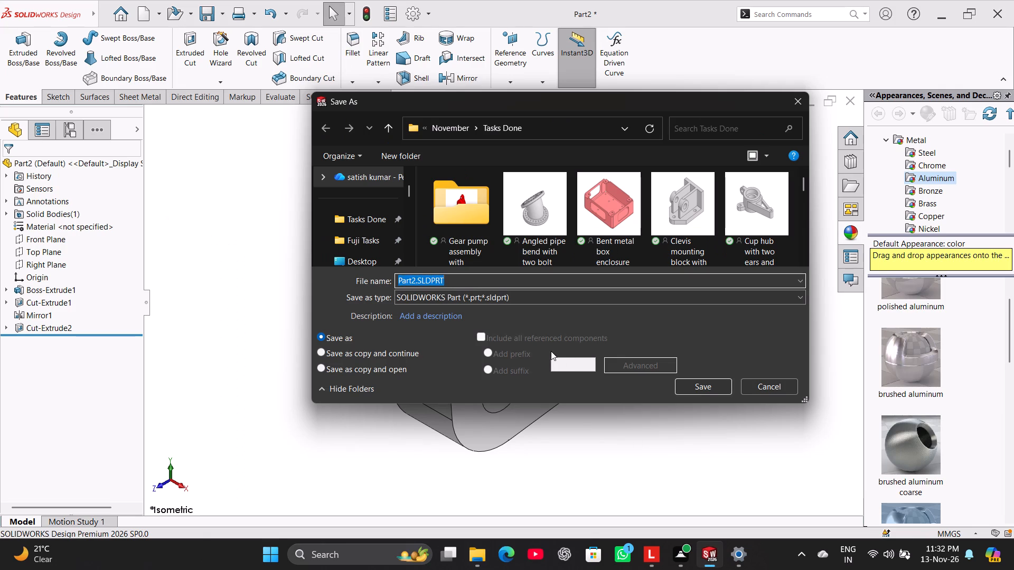
key(ctrl+v)
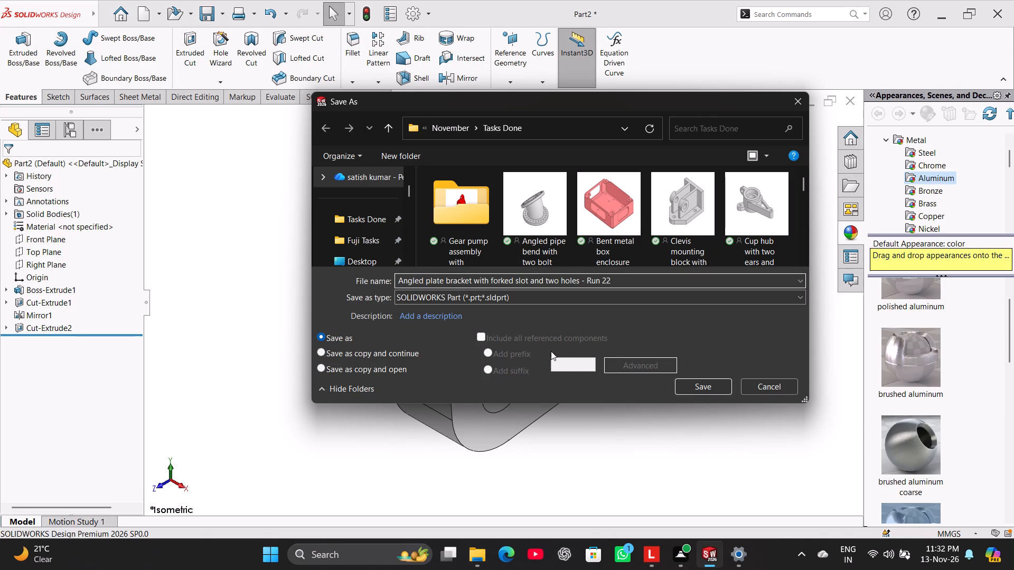
key(BackSpace)
key(BackSpace)
key(BackSpace)
key(BackSpace)
key(BackSpace)
key(BackSpace)
key(BackSpace)
key(BackSpace)
key(BackSpace)
key(ctrl+a)
key(ctrl+c)
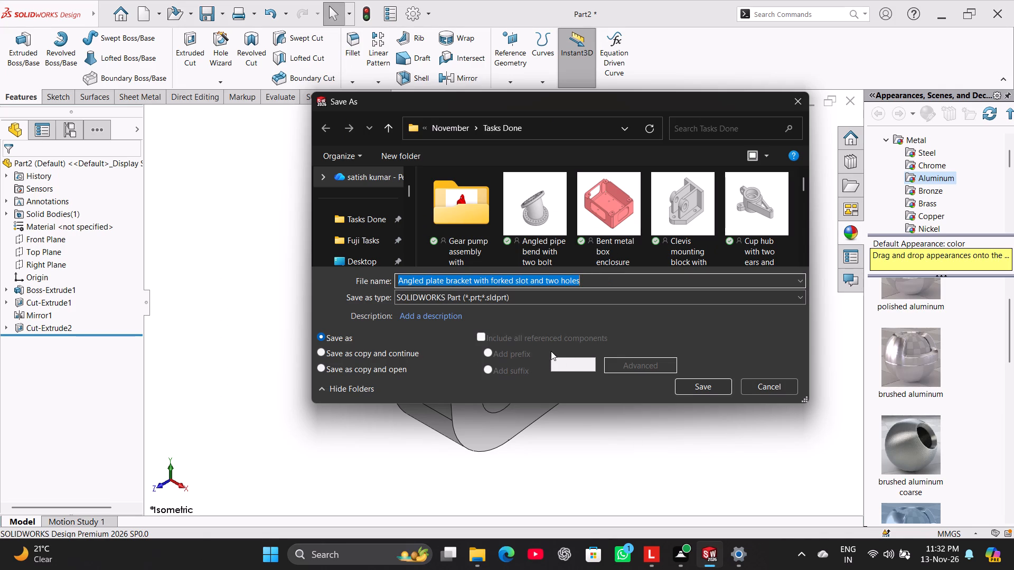
click(684, 389)
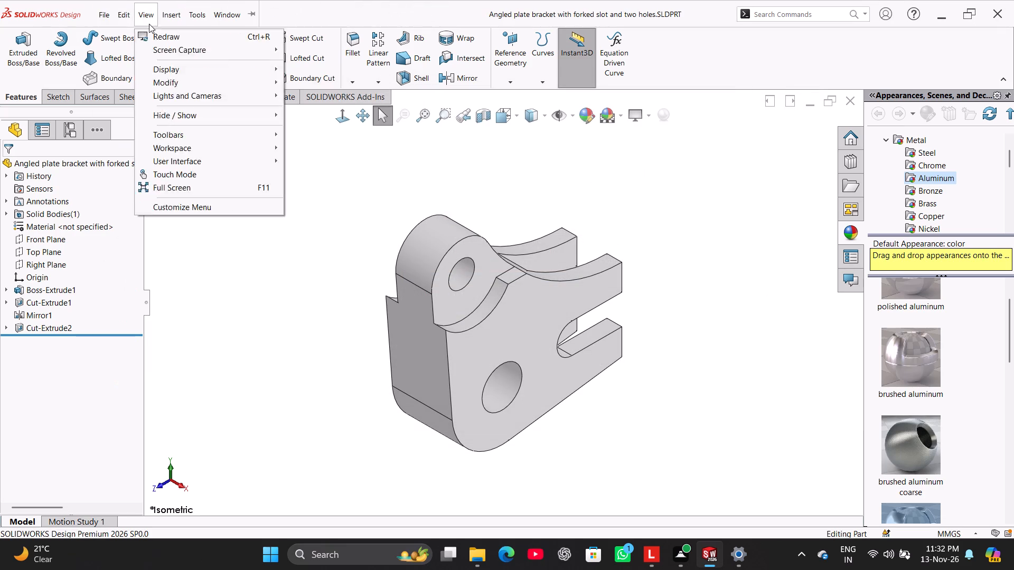
click(305, 222)
Save a PDF copy of the part in Tasks Done under the same name, "Angled plate bracket with forked slot and two holes".
click(222, 14)
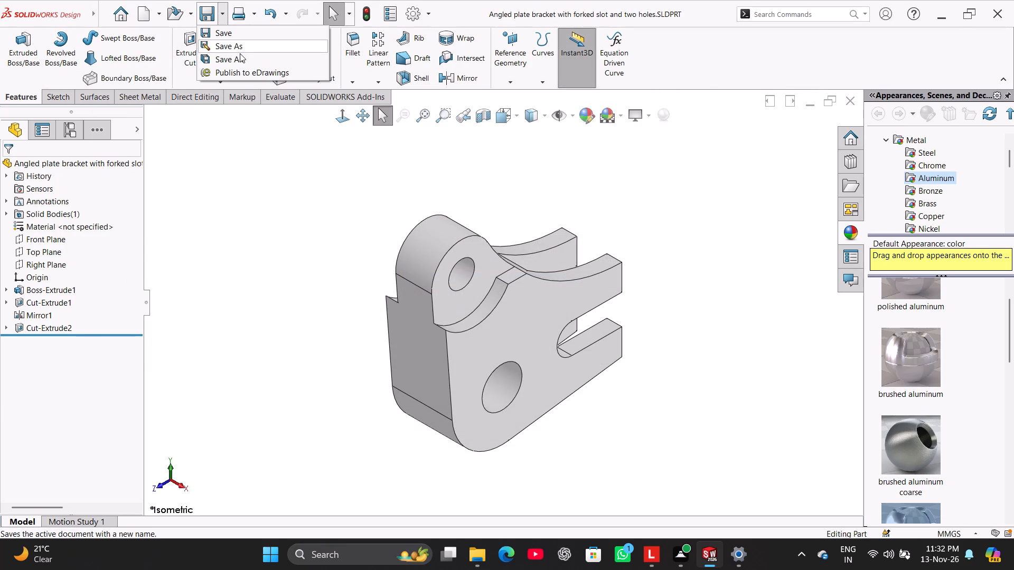
click(239, 47)
click(620, 297)
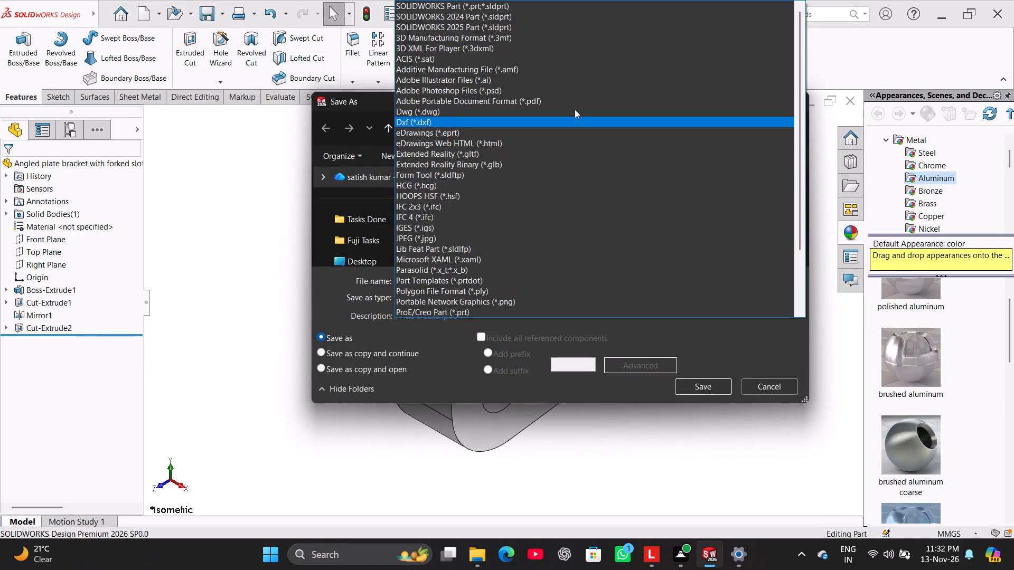
click(561, 101)
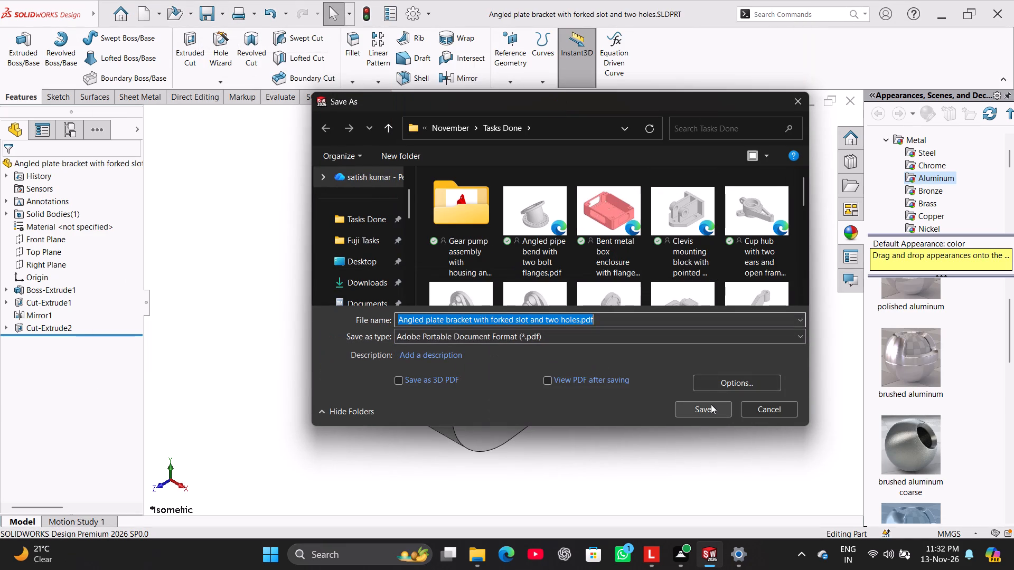
click(711, 404)
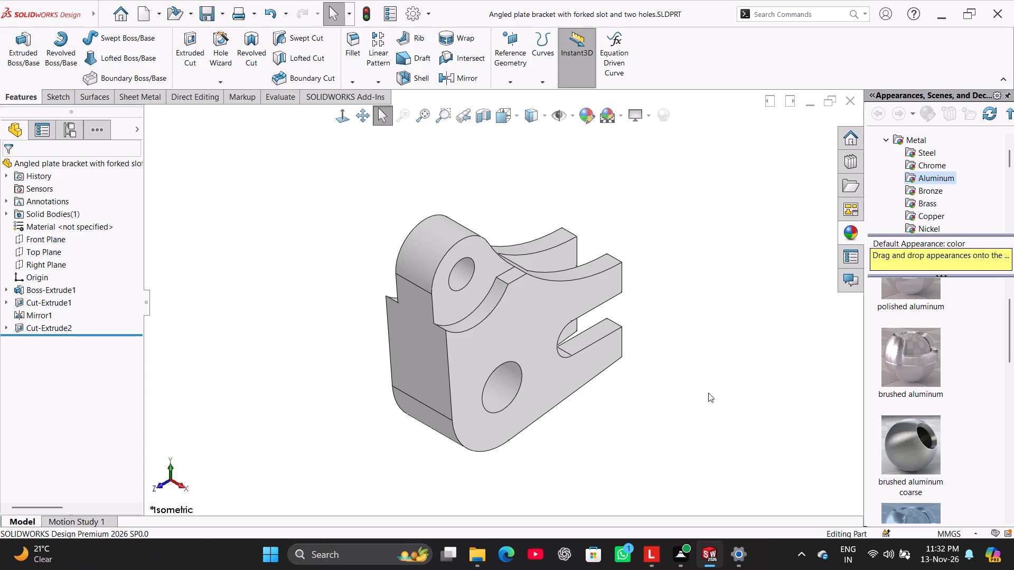
Close the bracket part document.
click(852, 99)
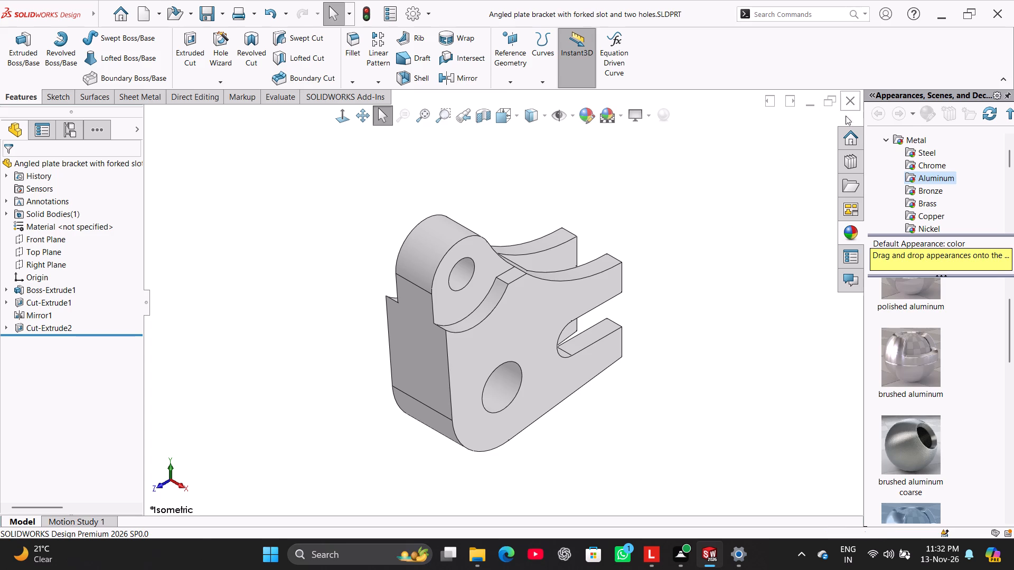